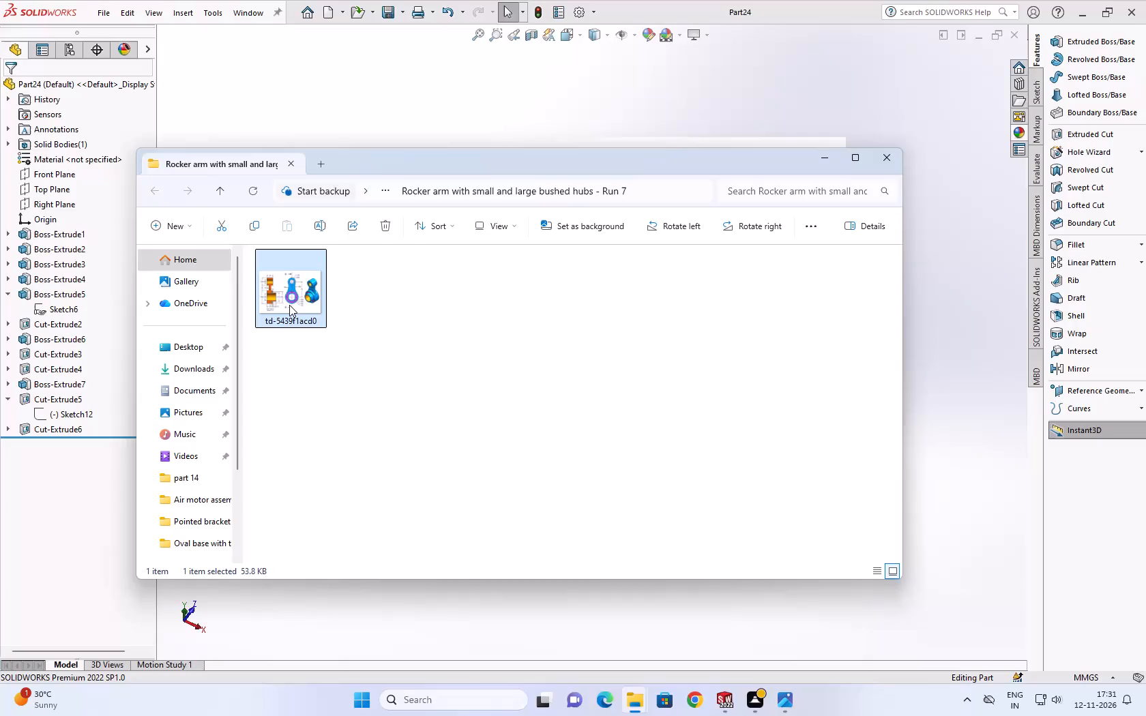
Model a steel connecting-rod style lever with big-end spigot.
Open the rocker arm reference drawing image td-5439f1acd0.
left_click(289, 305)
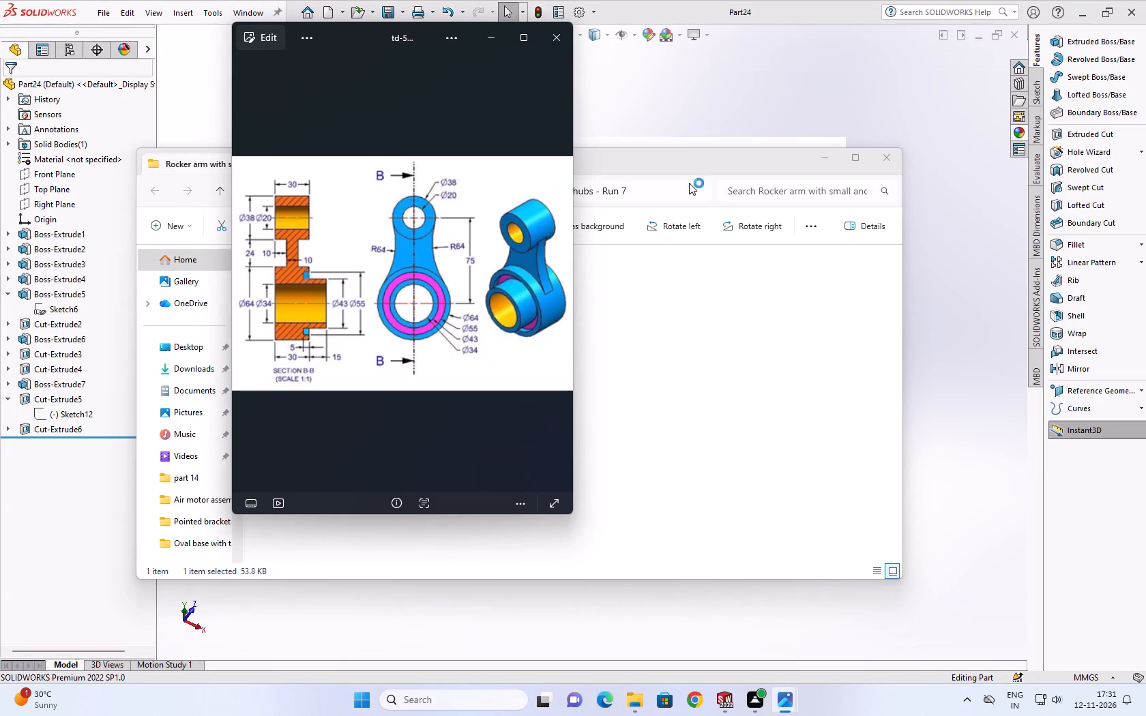
Close the previous part's reference image and the finished part Part24.
left_click(748, 110)
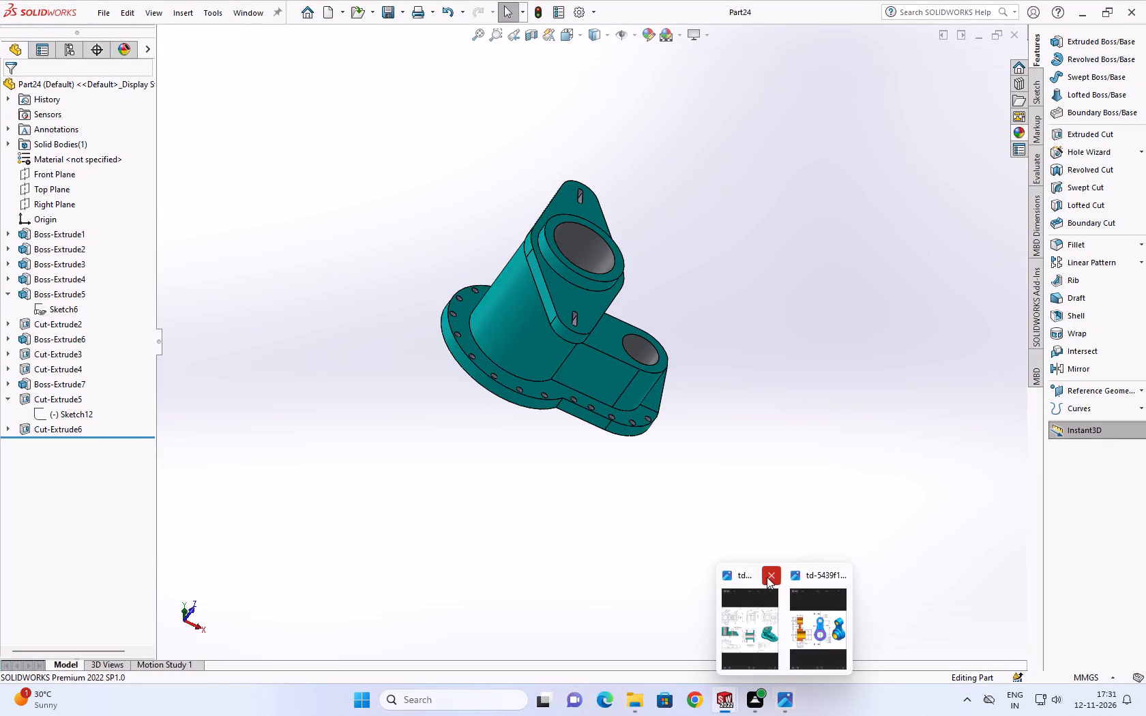
left_click(766, 570)
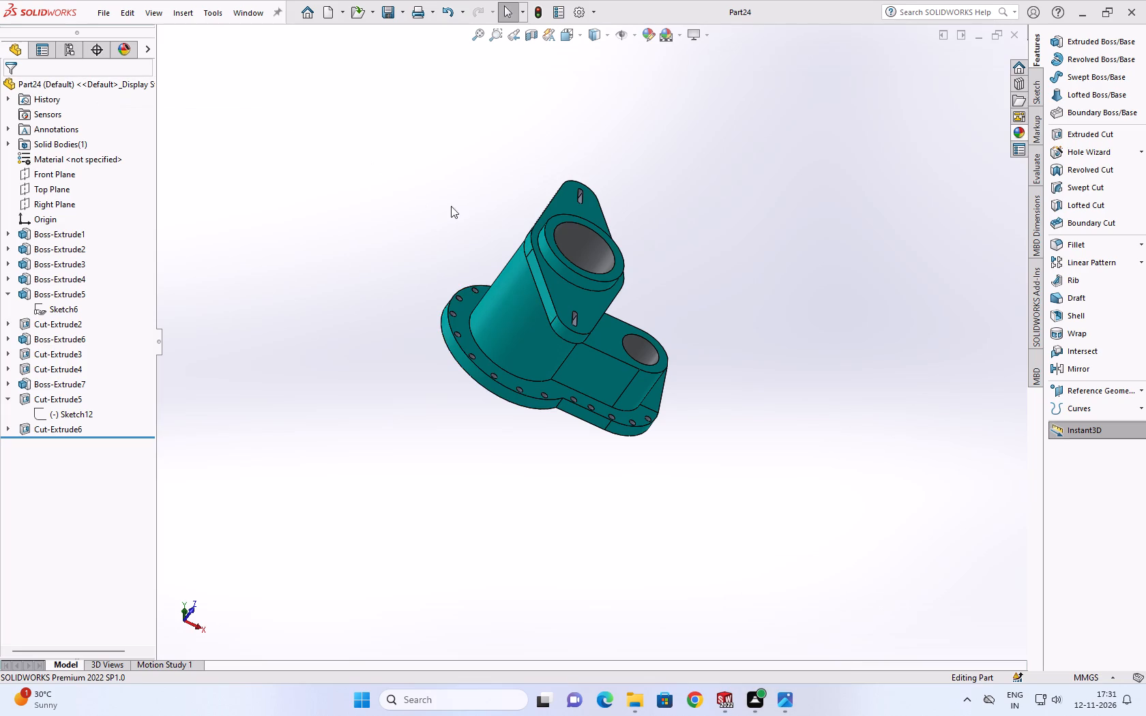
left_click(1012, 29)
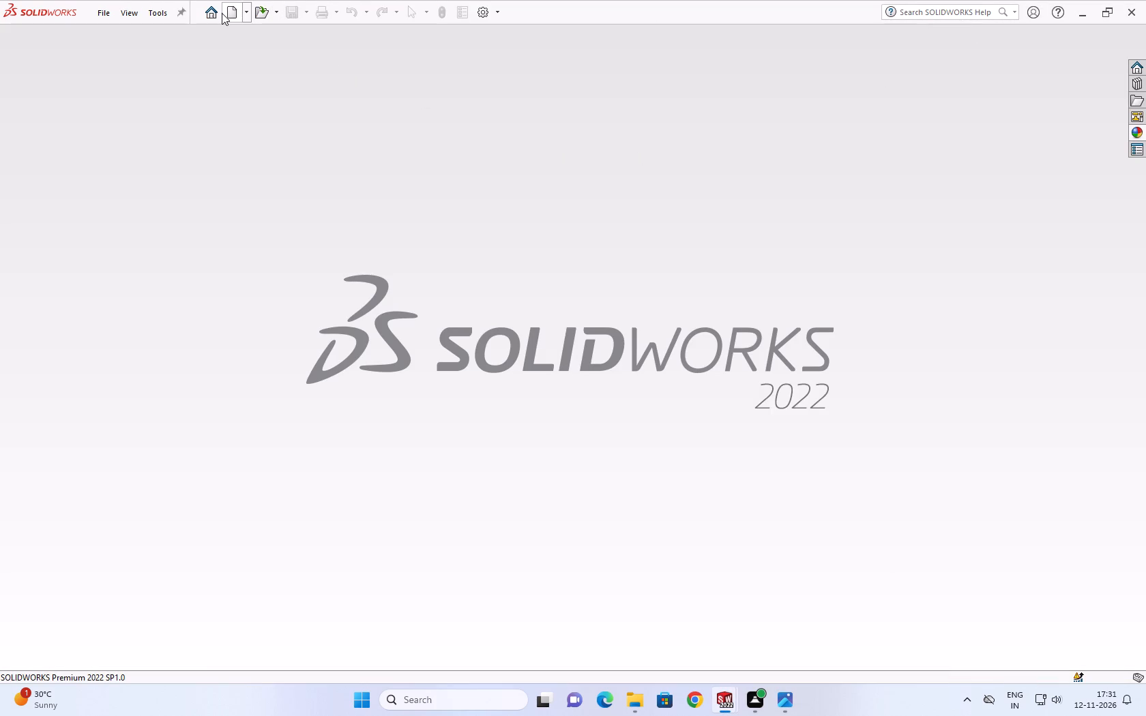
Create a new part document and start a sketch on the Front Plane.
left_click(219, 13)
left_click(344, 210)
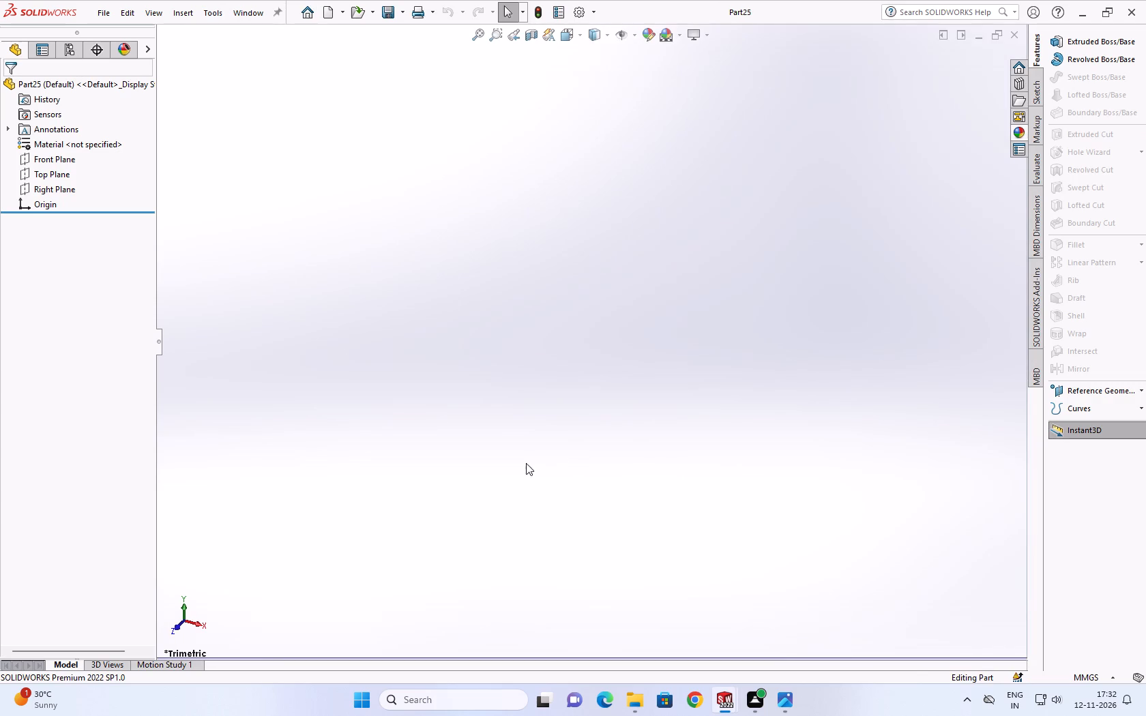
left_click(40, 156)
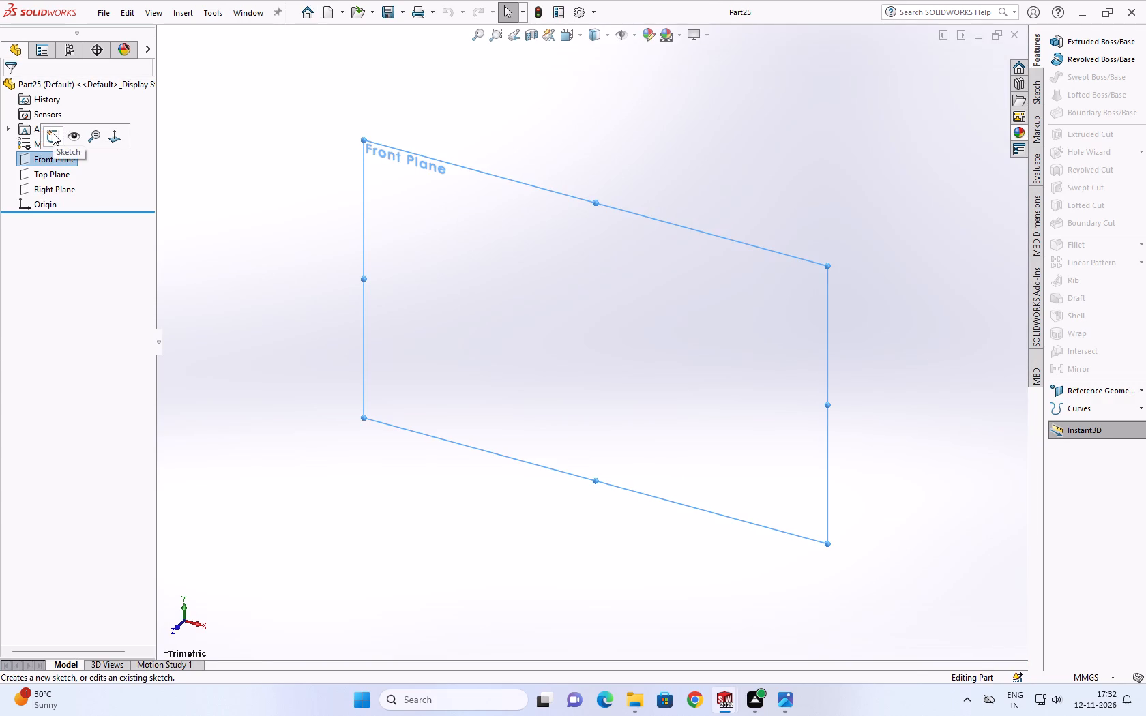
left_click(53, 133)
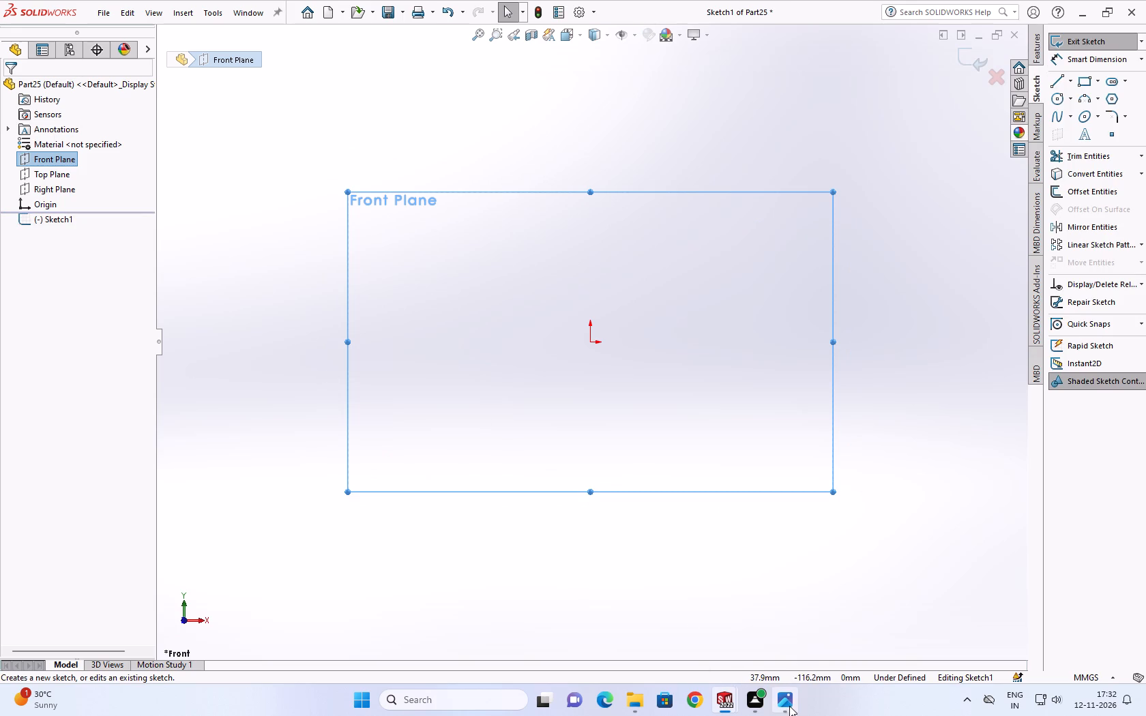
Following the rocker arm drawing, sketch two concentric circles at the origin with radii of about 43 mm and 35 mm.
left_click(777, 630)
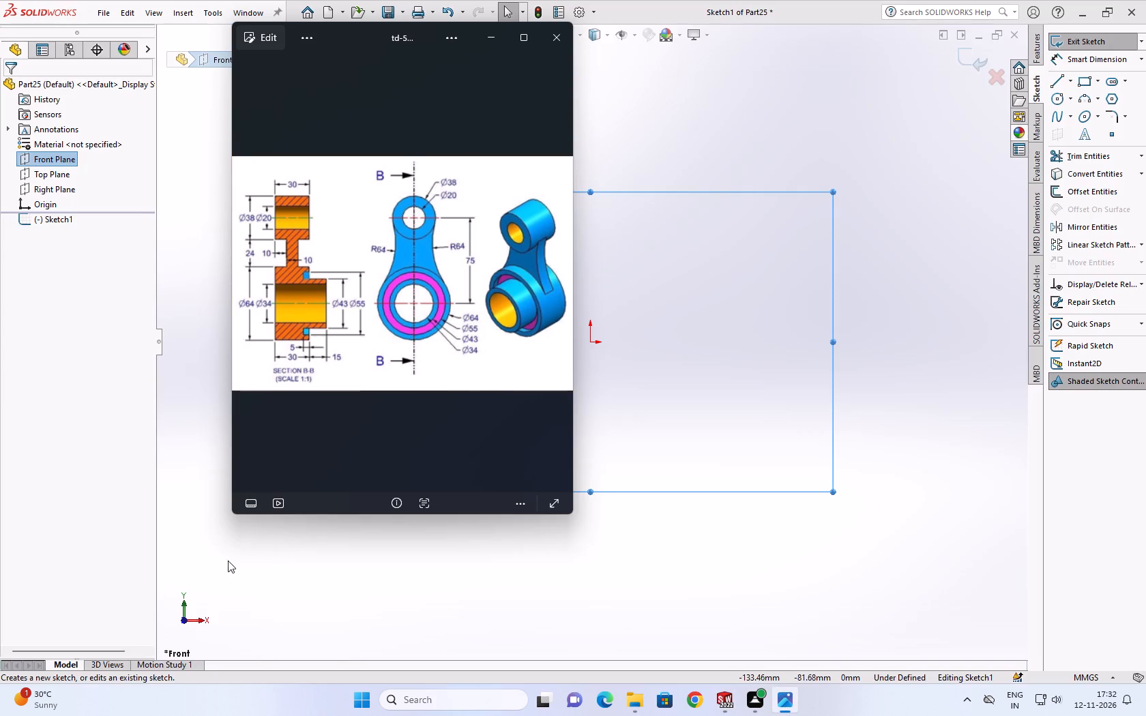
scroll(355, 283, "up", 5)
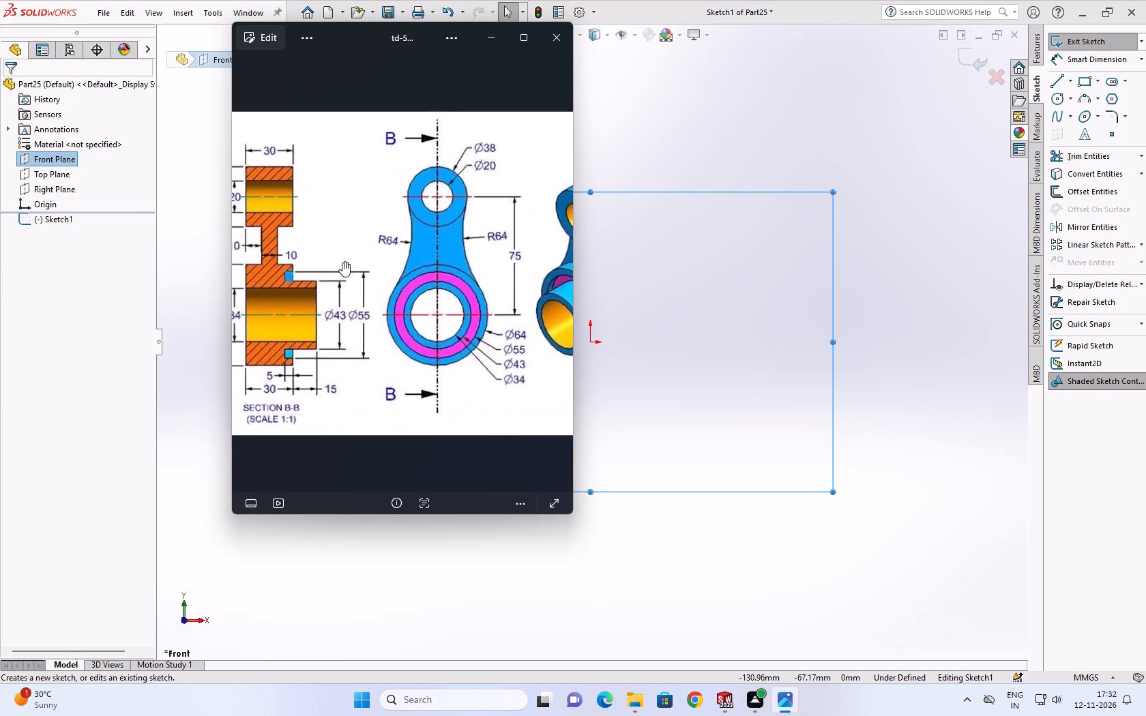
scroll(342, 262, "down", 7)
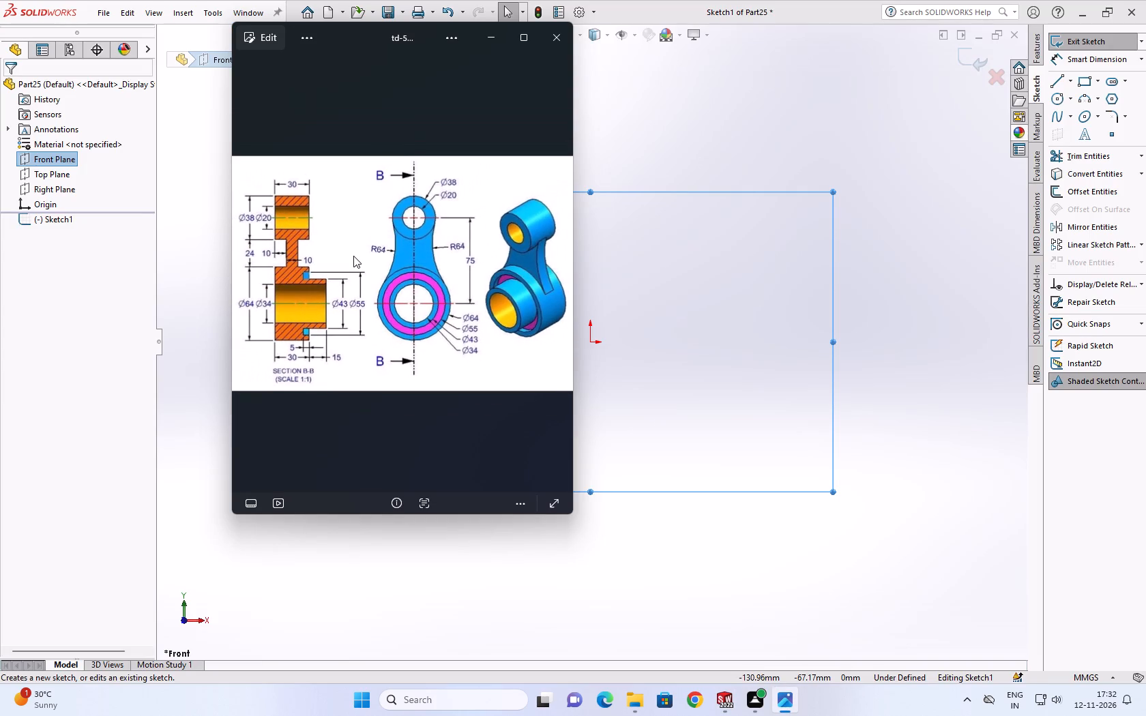
scroll(304, 268, "down", 1)
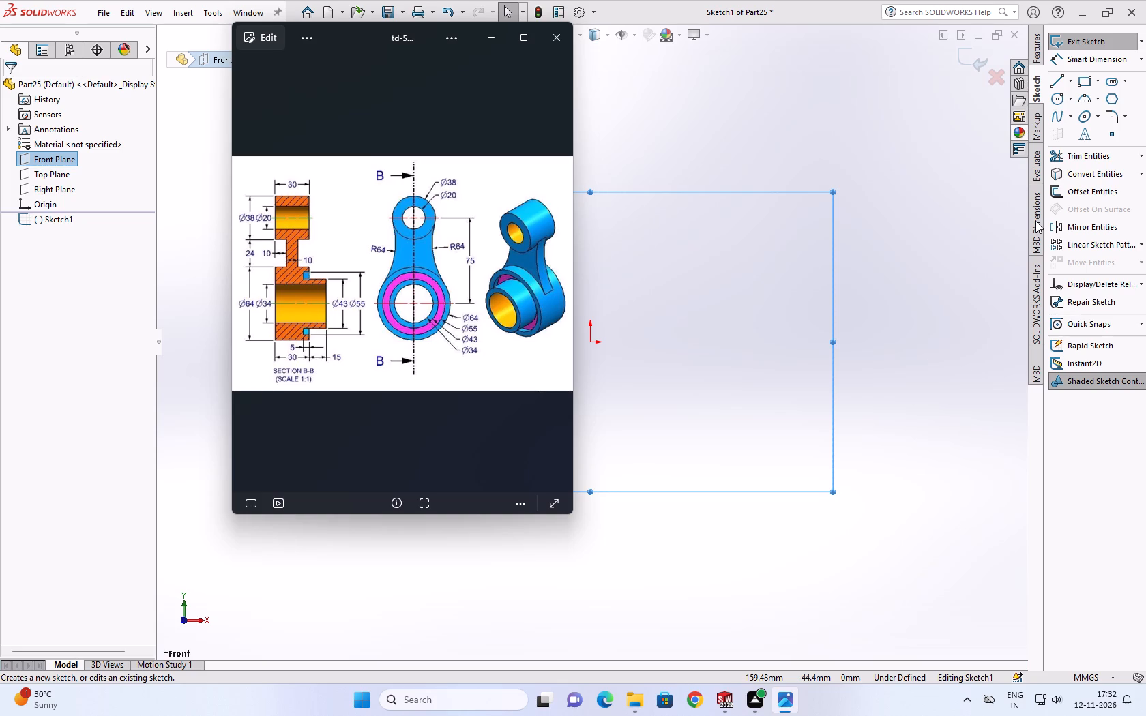
left_click(1059, 101)
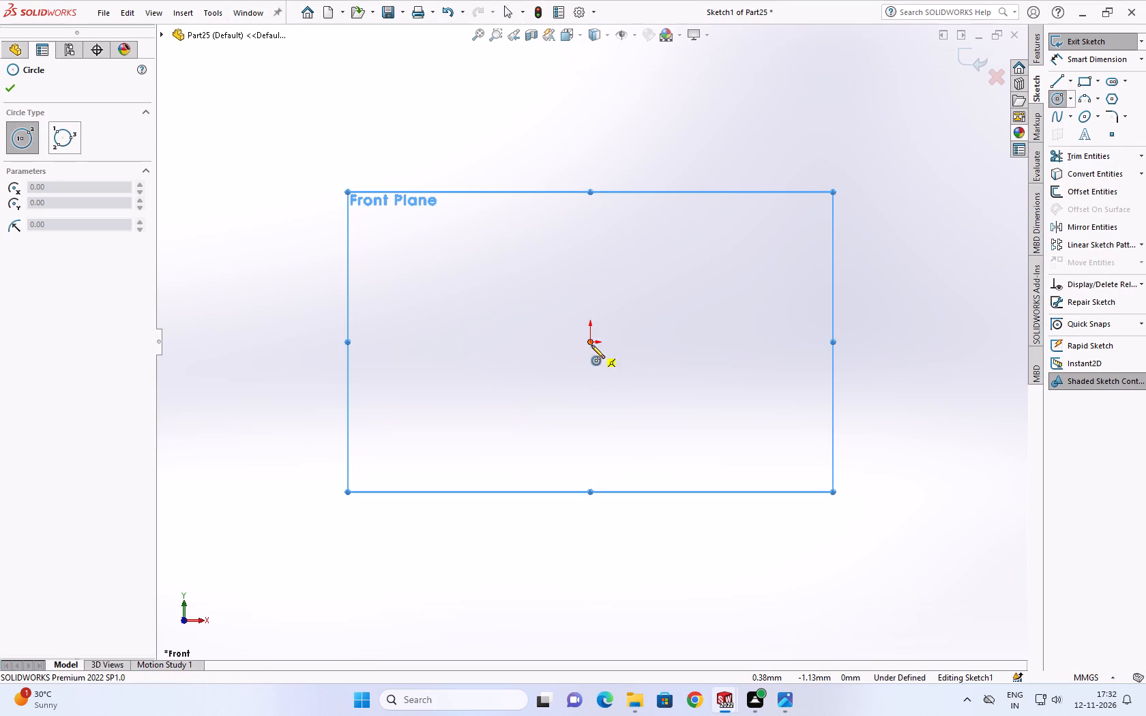
left_click(591, 345)
left_click(497, 413)
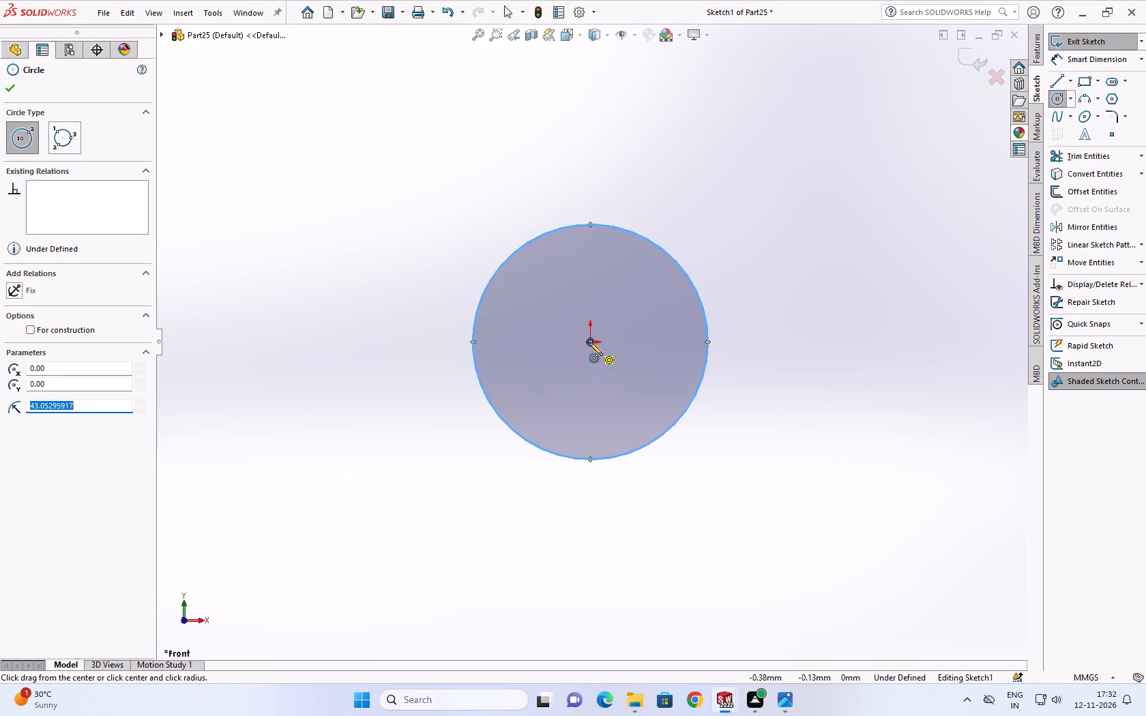
left_click(589, 342)
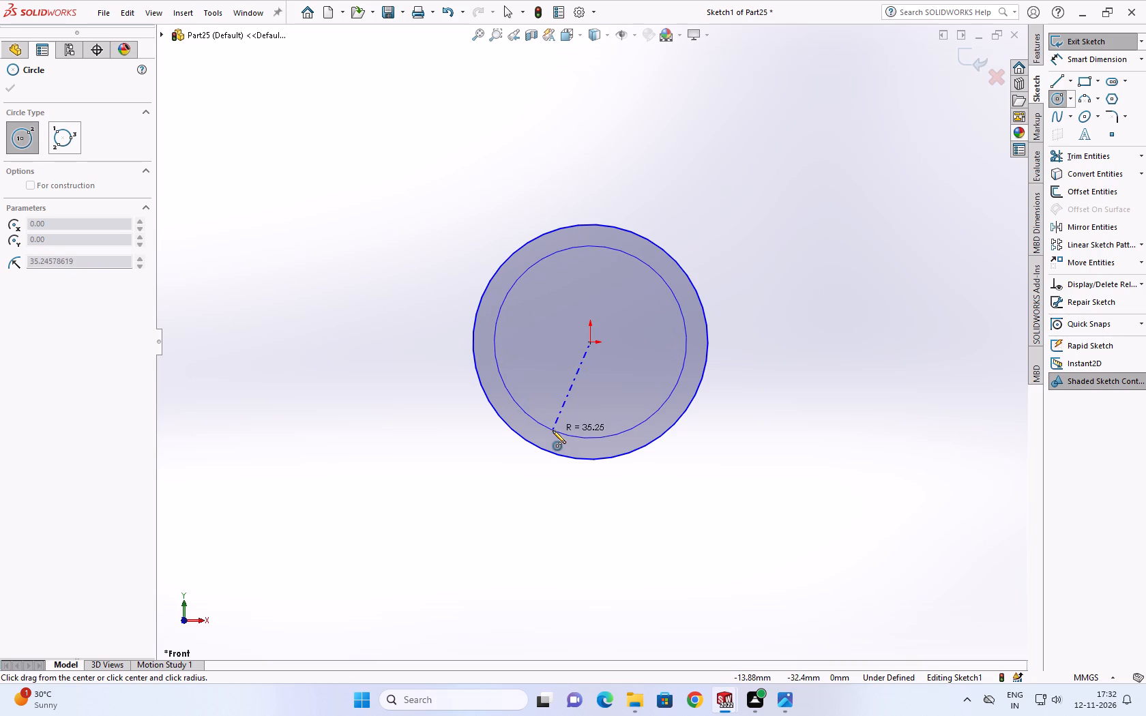
left_click(553, 430)
Sketch two concentric circles about 136 mm directly above the origin, with radii of about 36 mm and 25 mm.
scroll(594, 95, "up", 2)
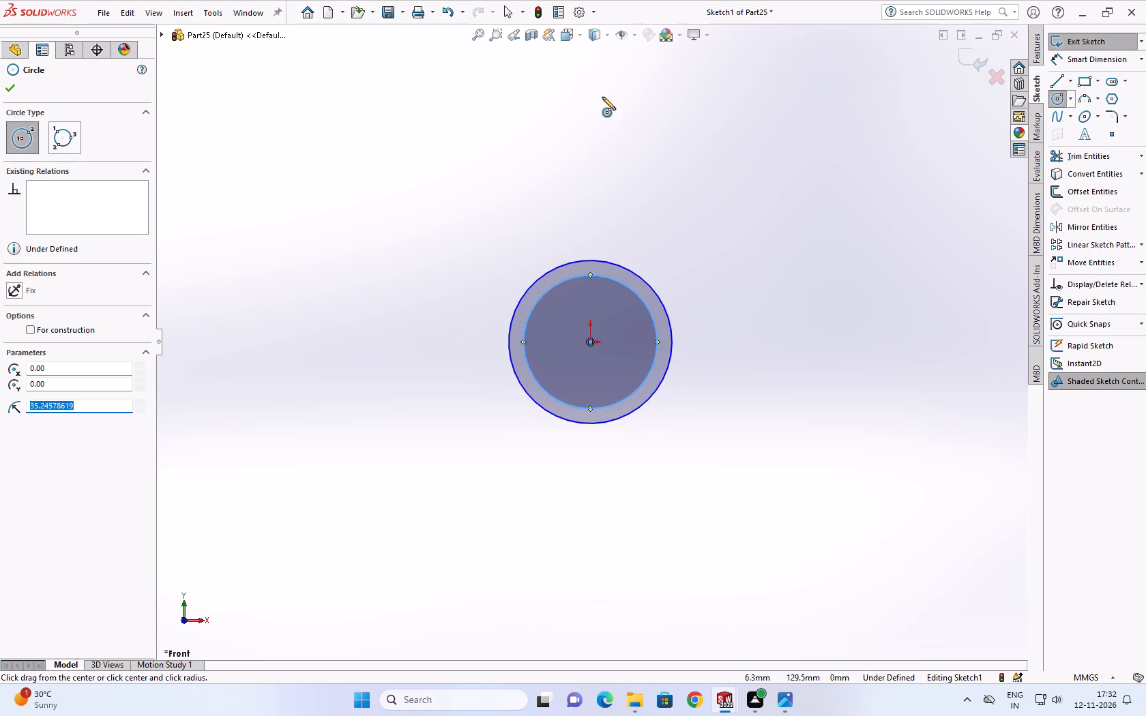
left_click(593, 84)
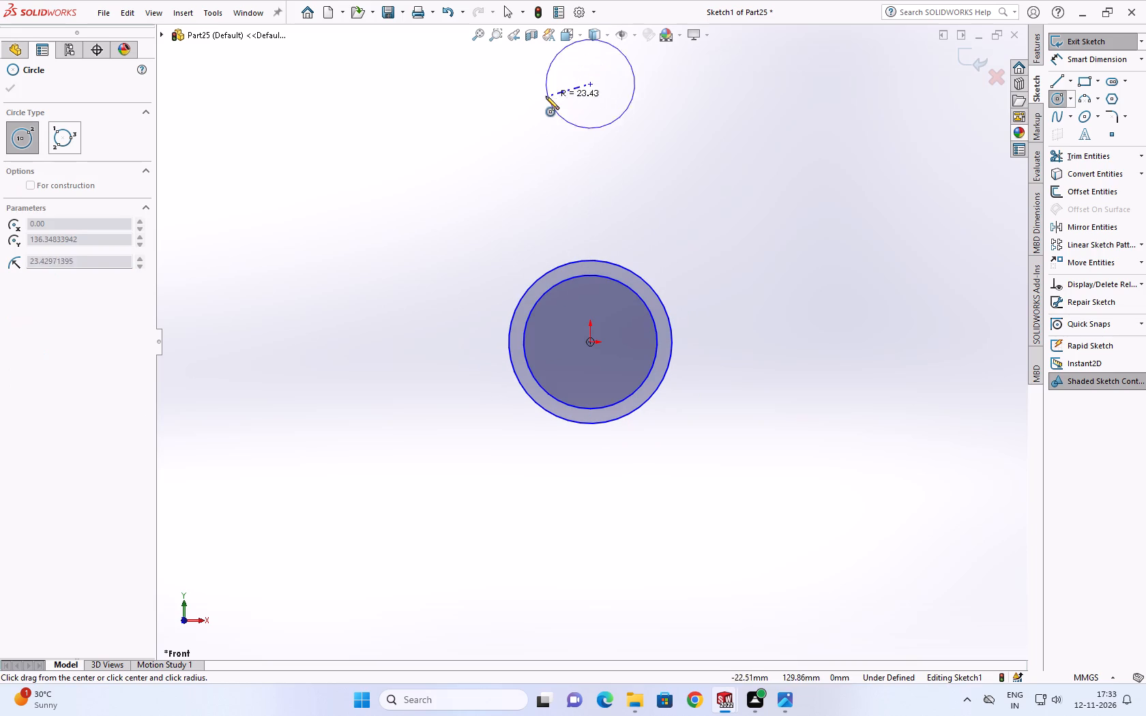
left_click(525, 98)
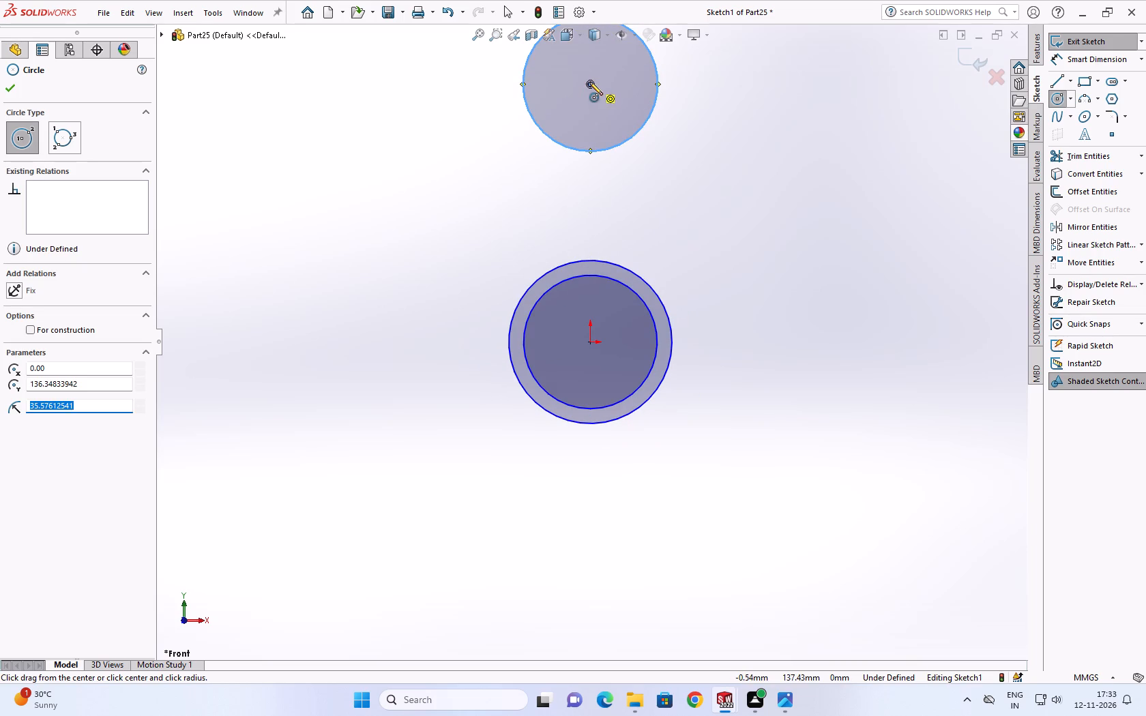
left_click(589, 82)
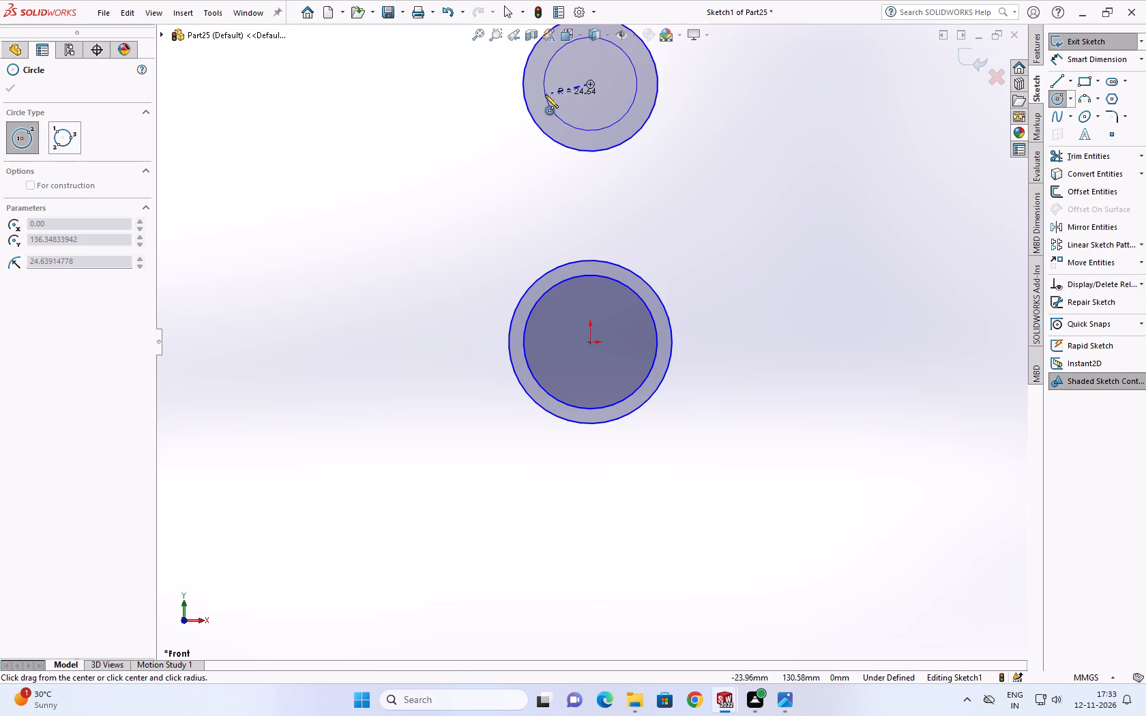
left_click(545, 95)
Dimension the outer circle at the origin to a diameter of 64 mm.
scroll(530, 114, "up", 2)
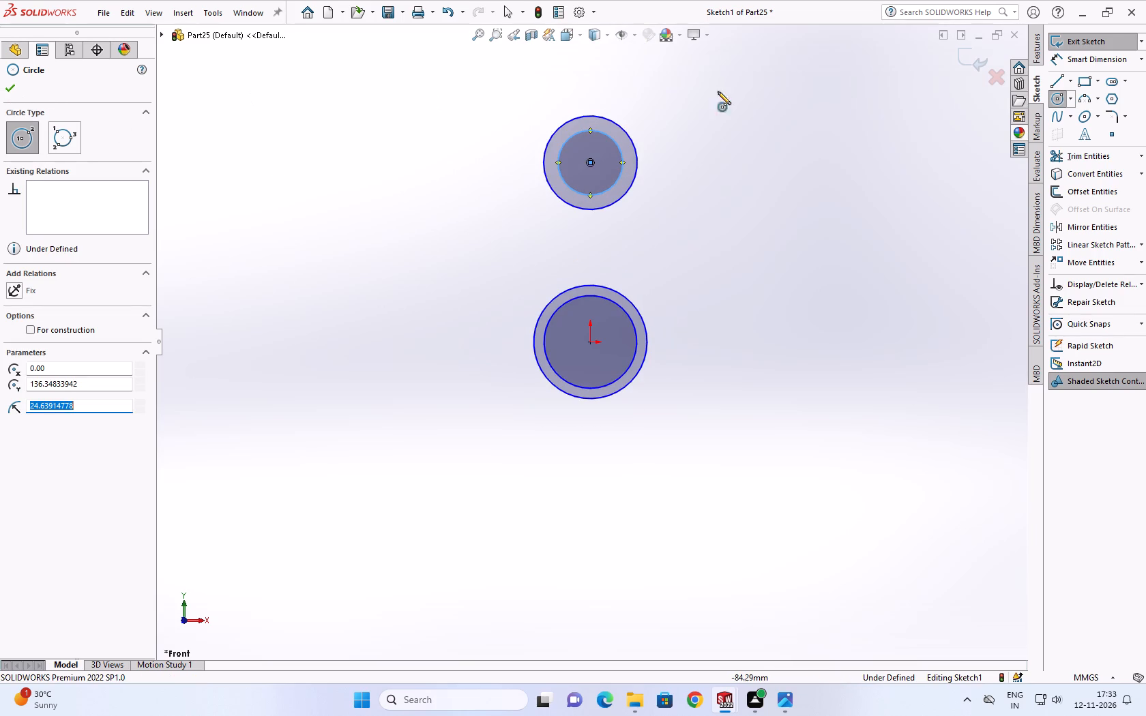
left_click(1065, 61)
left_click(643, 363)
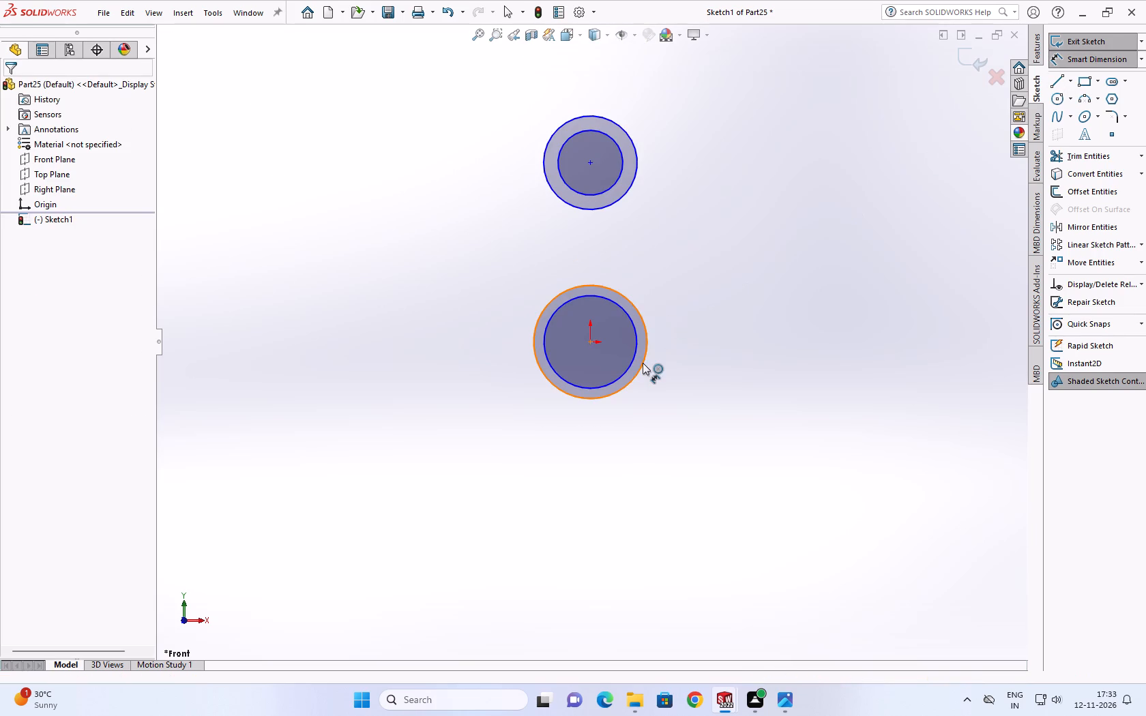
left_click(668, 391)
type("64")
key("Return")
Dimension the inner circle at the origin to a diameter of 55 mm.
scroll(637, 409, "down", 3)
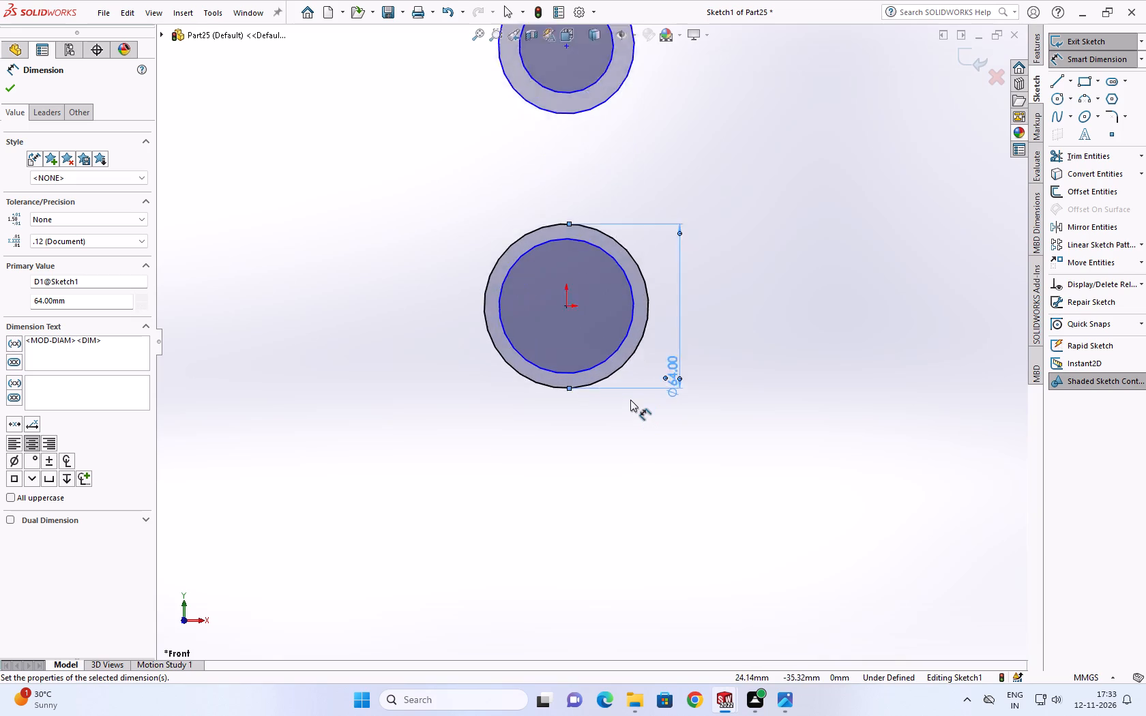
scroll(630, 400, "down", 1)
left_click(572, 362)
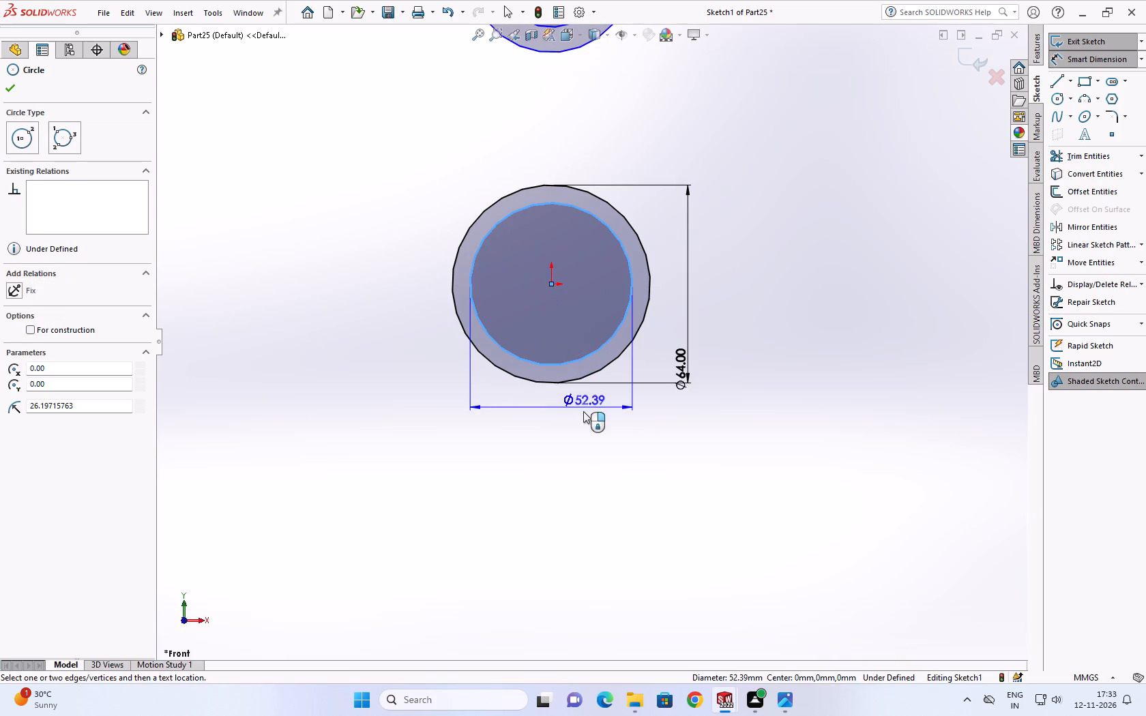
left_click(583, 421)
type("55")
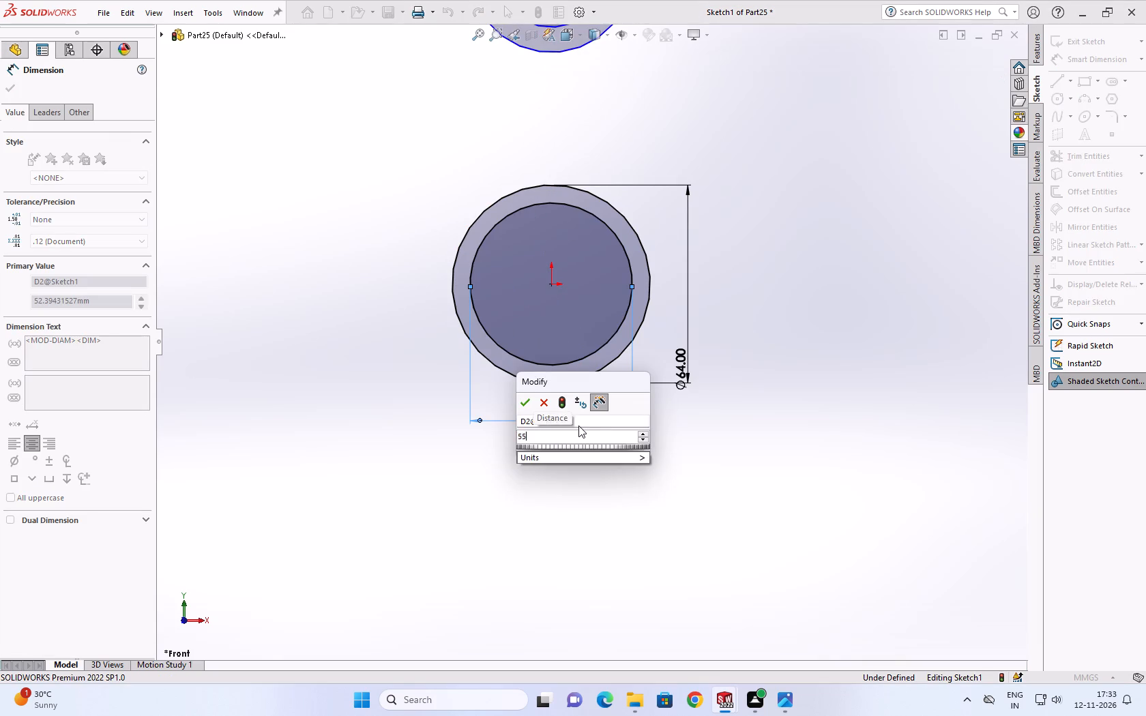
key("Return")
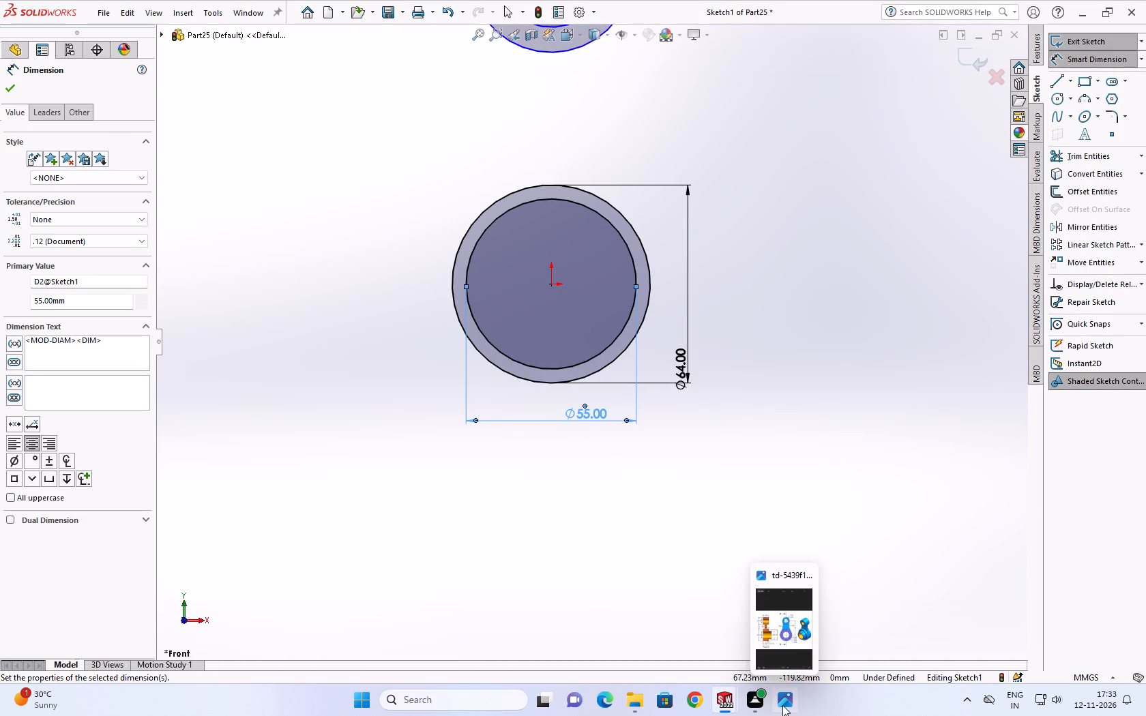
Check the hub sizes in the reference drawing and dimension the upper outer circle to a diameter of 38 mm.
left_click(782, 705)
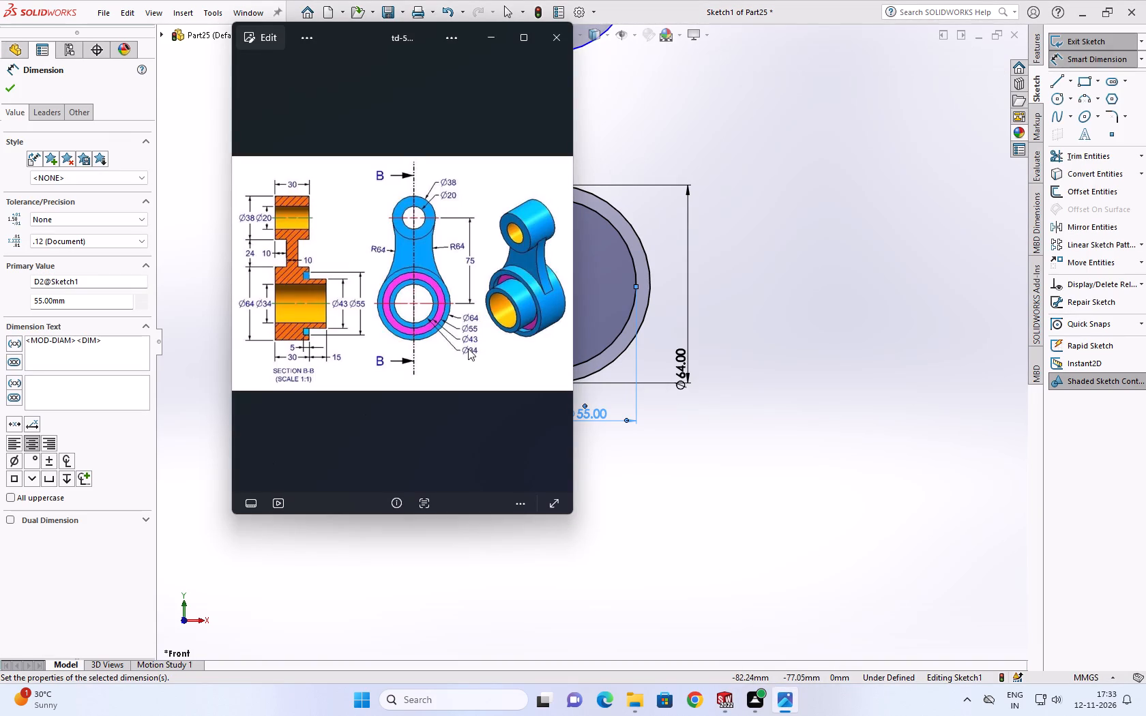
scroll(429, 333, "down", 5)
left_click(5, 83)
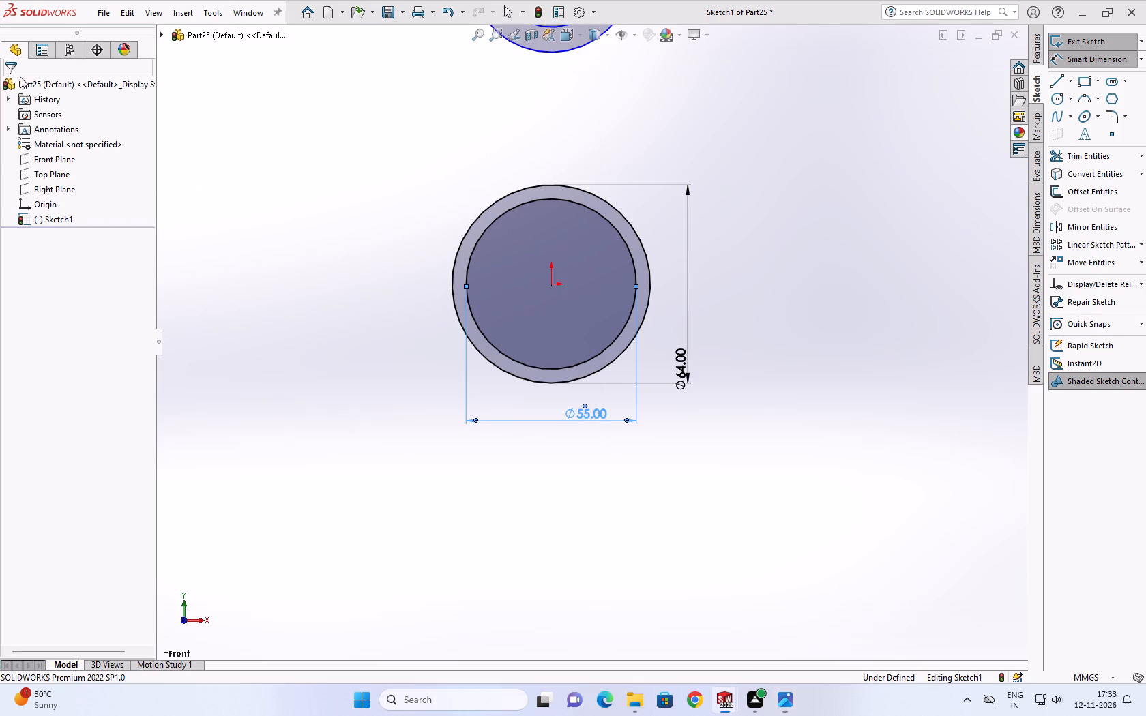
scroll(536, 140, "up", 2)
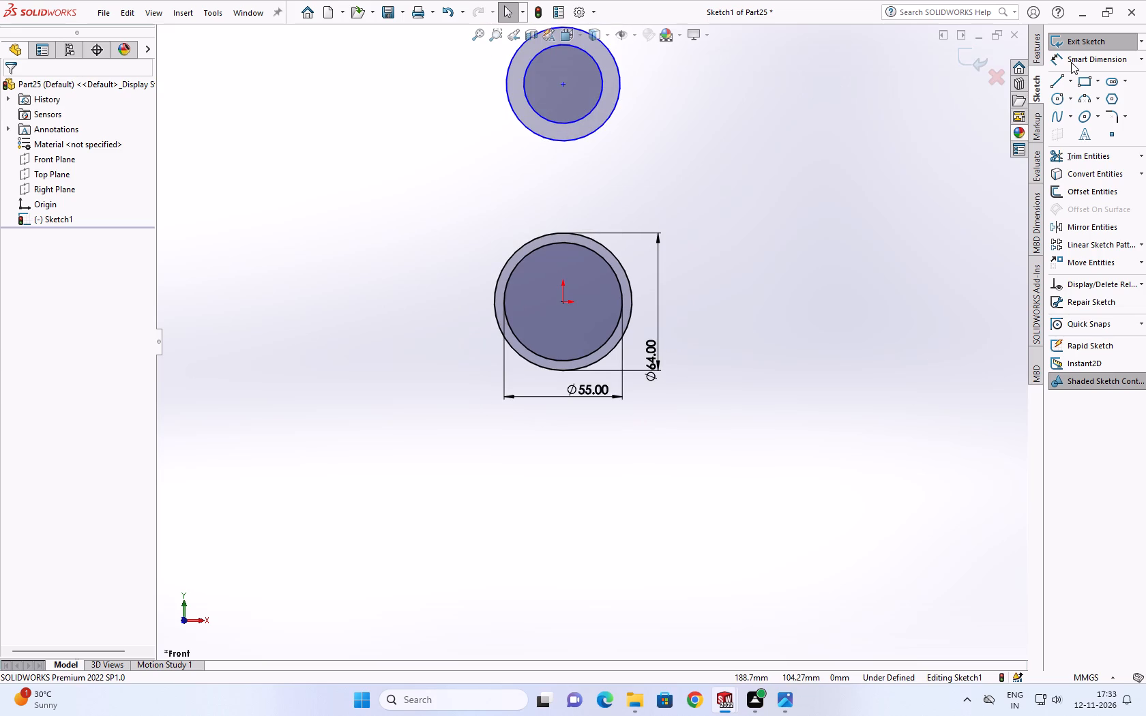
left_click(1071, 61)
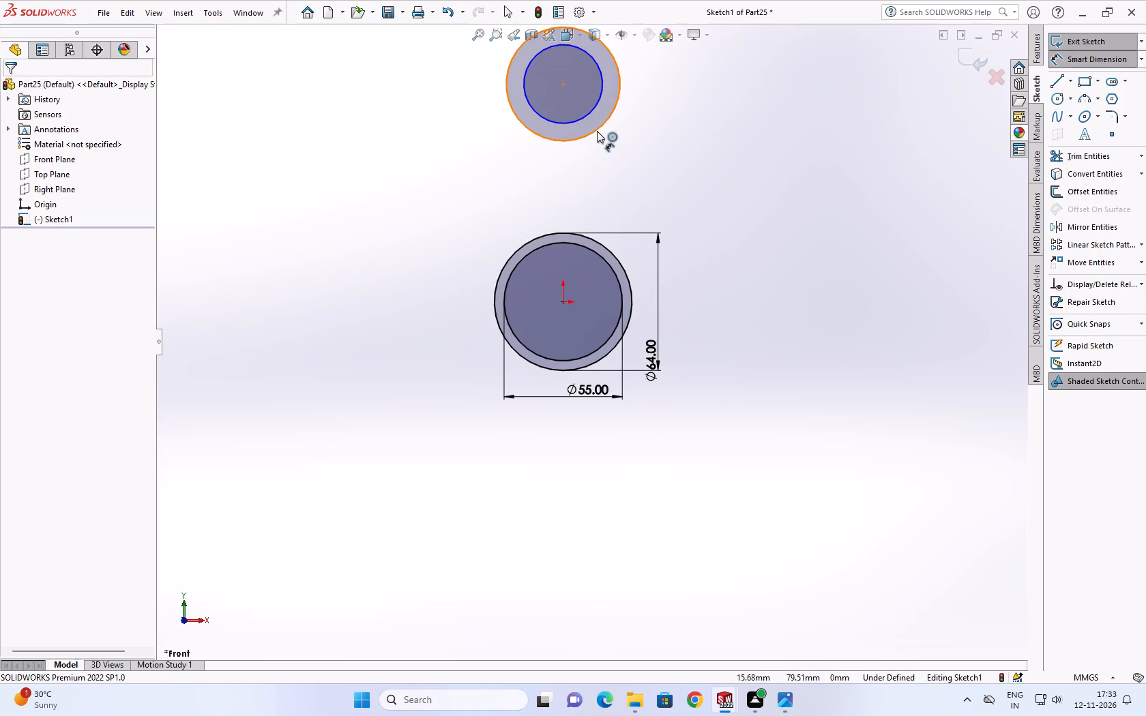
left_click(597, 131)
left_click(682, 100)
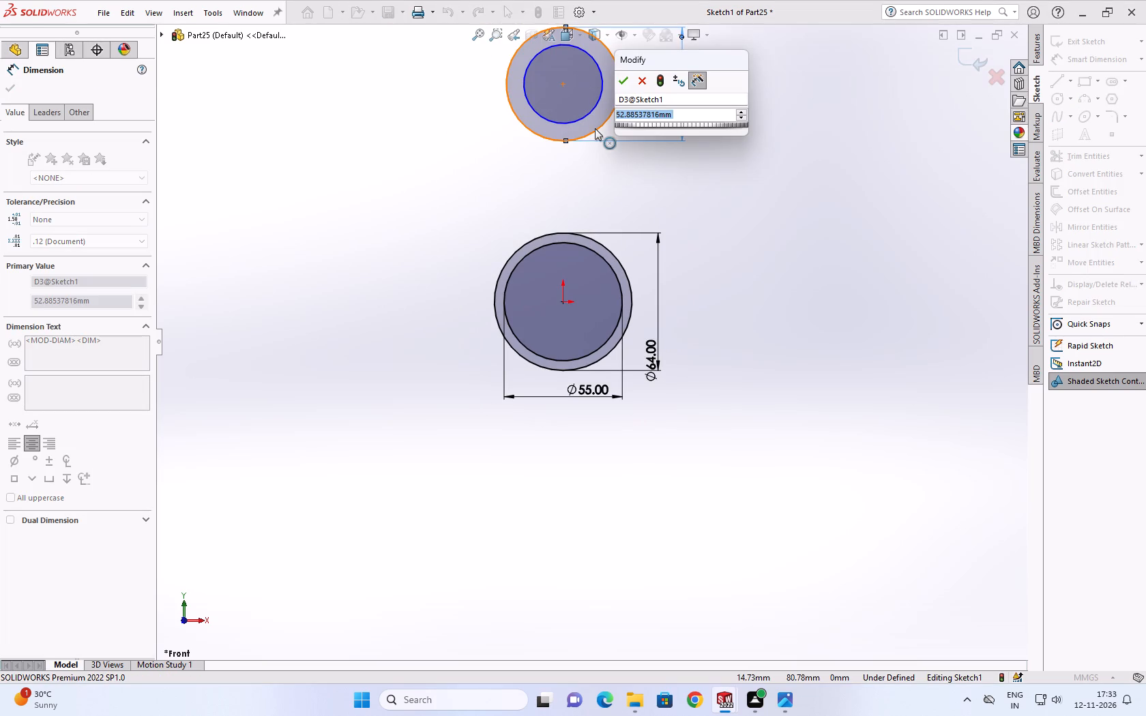
type("38")
key("Return")
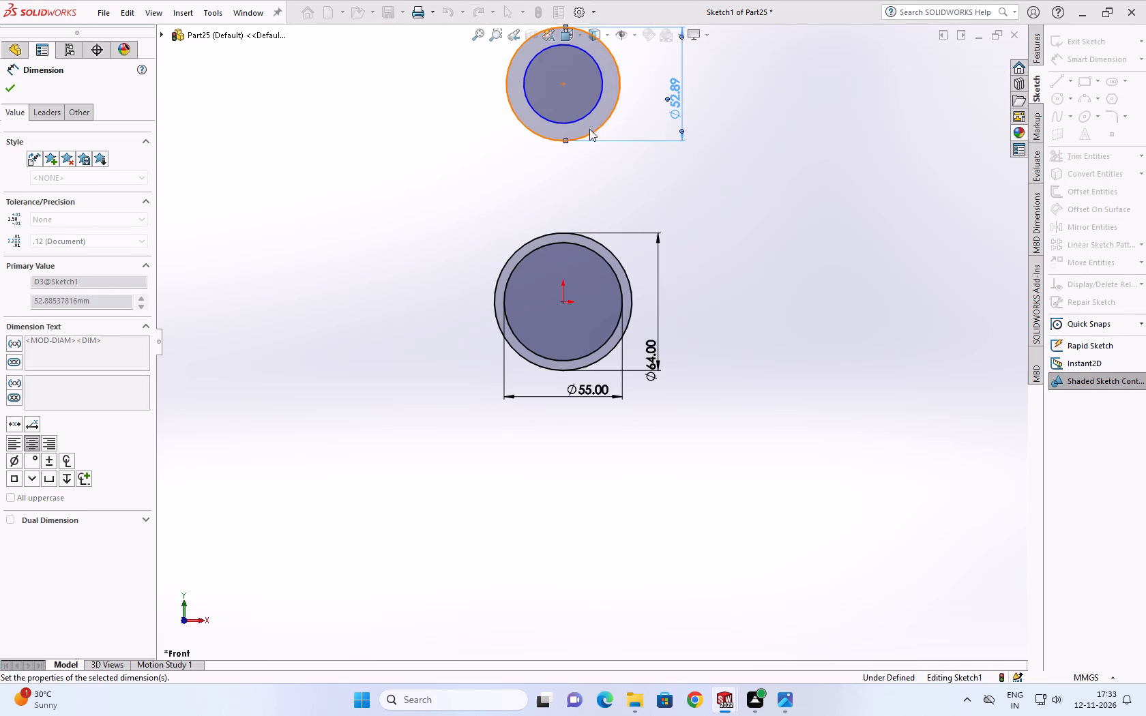
Dimension the inner circle of the upper pair to a diameter of 20 mm.
scroll(553, 81, "down", 8)
scroll(649, 179, "up", 3)
scroll(641, 192, "down", 2)
left_click(629, 192)
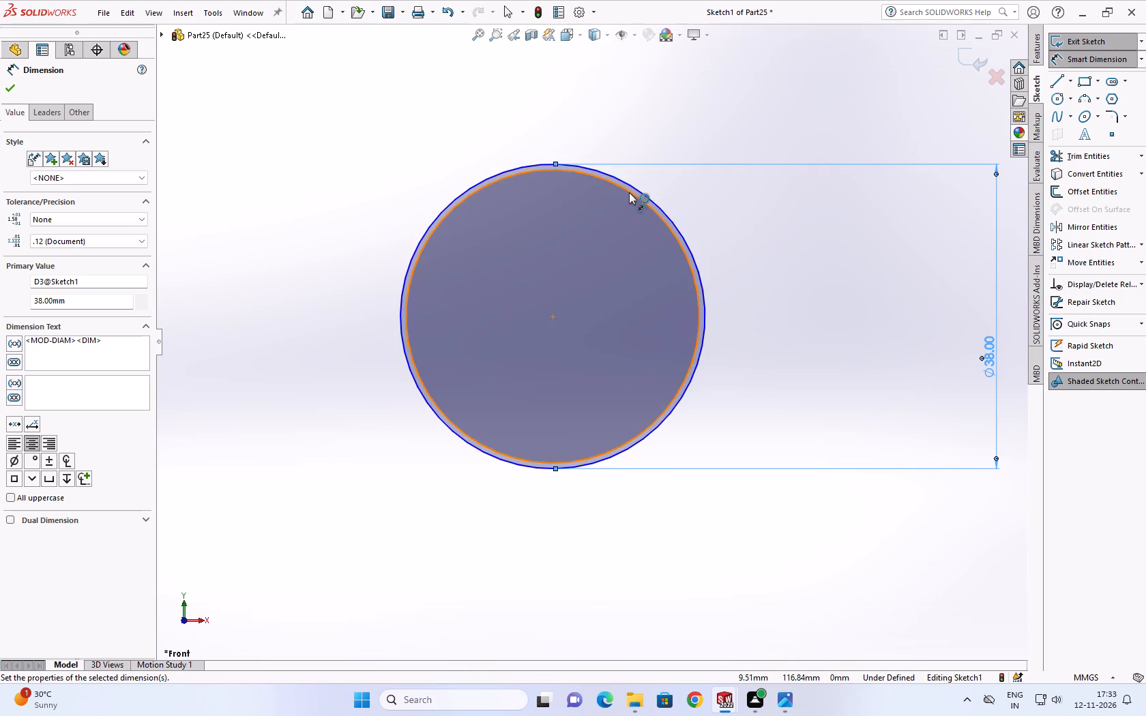
left_click(729, 202)
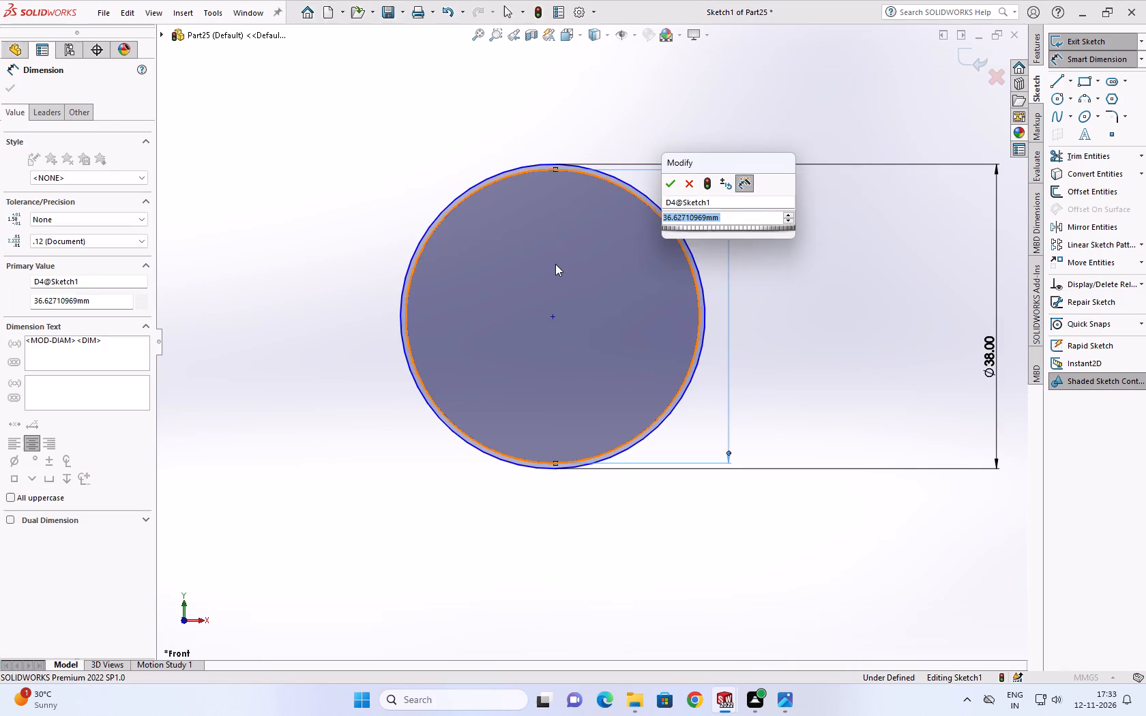
type("20")
key("Return")
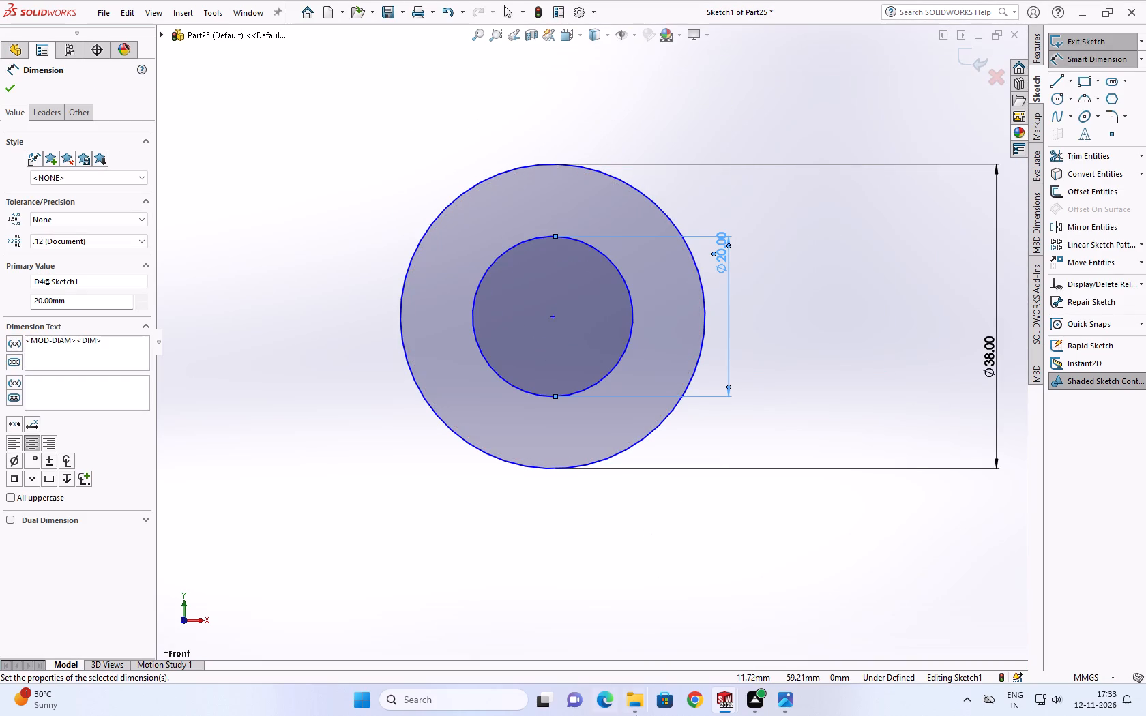
Examine the reference drawing for the spacing between the two hubs and the shape of the connecting arm.
left_click(789, 694)
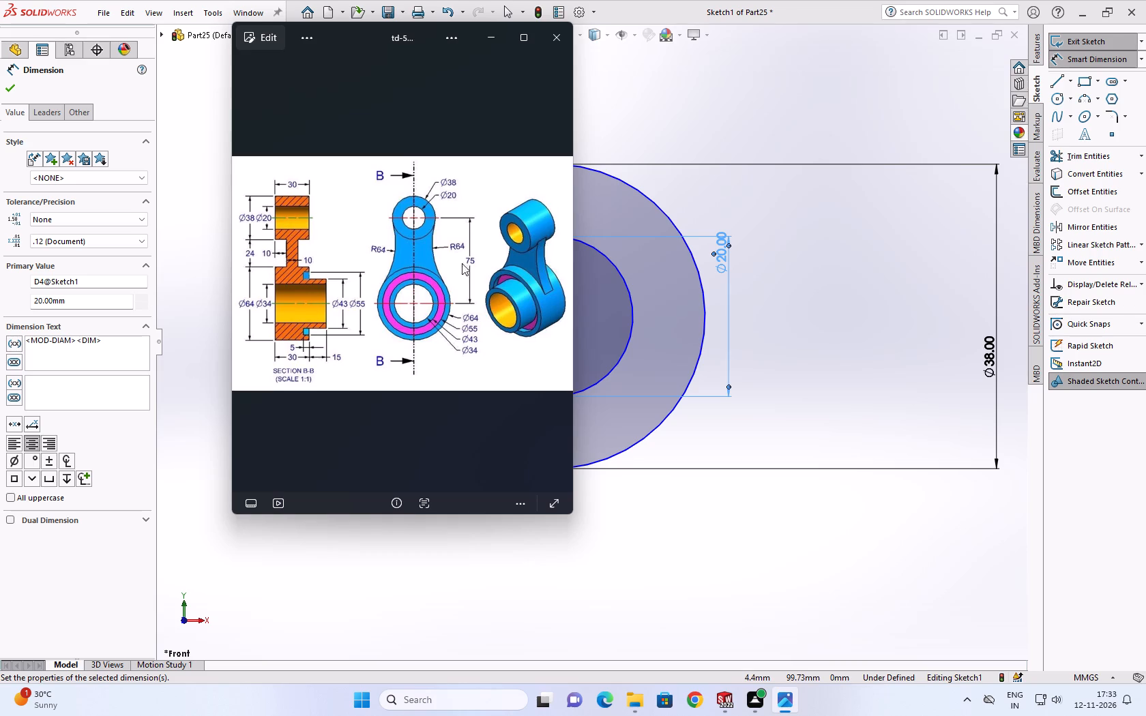
scroll(454, 250, "up", 1)
scroll(456, 275, "down", 3)
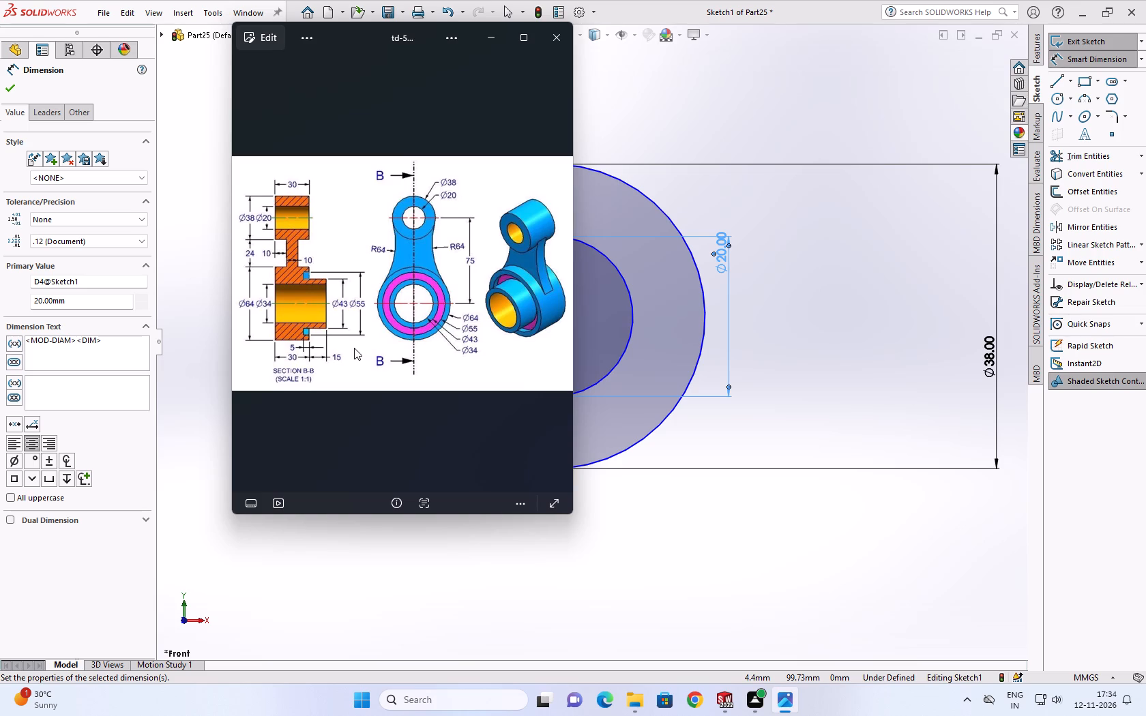
scroll(325, 312, "down", 1)
left_click(645, 125)
Dimension the vertical distance between the upper circles' centre and the origin to 75 mm, checking the value in the reference drawing.
scroll(633, 222, "up", 6)
scroll(613, 316, "down", 1)
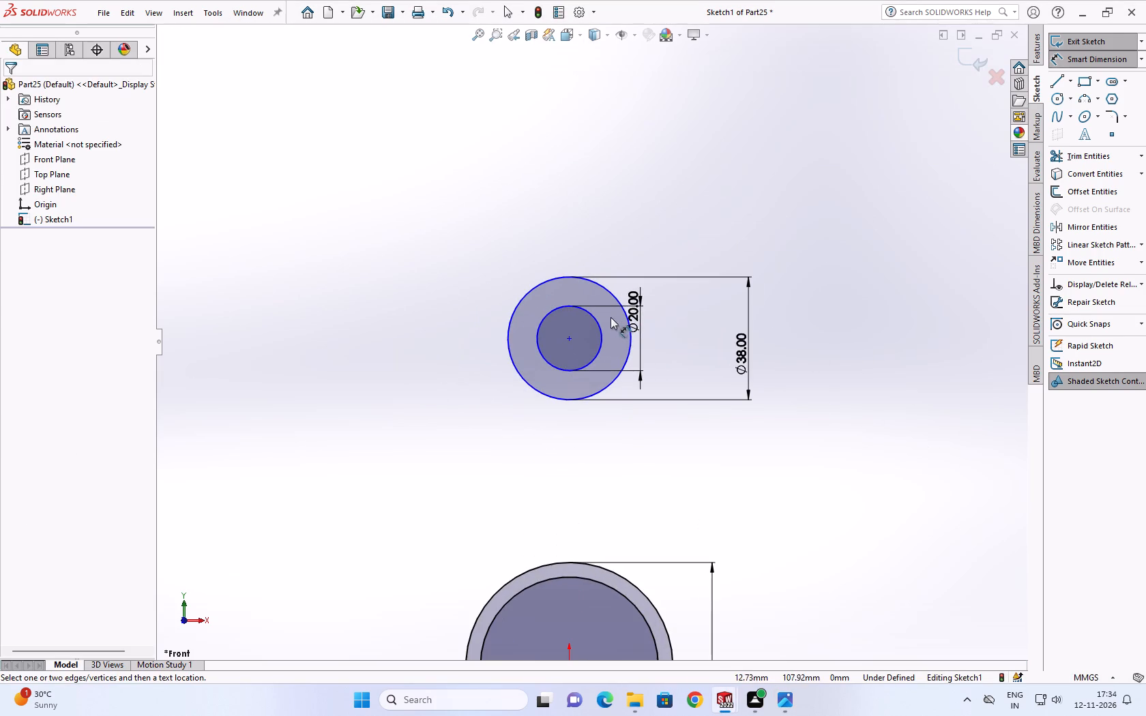
left_click(1081, 55)
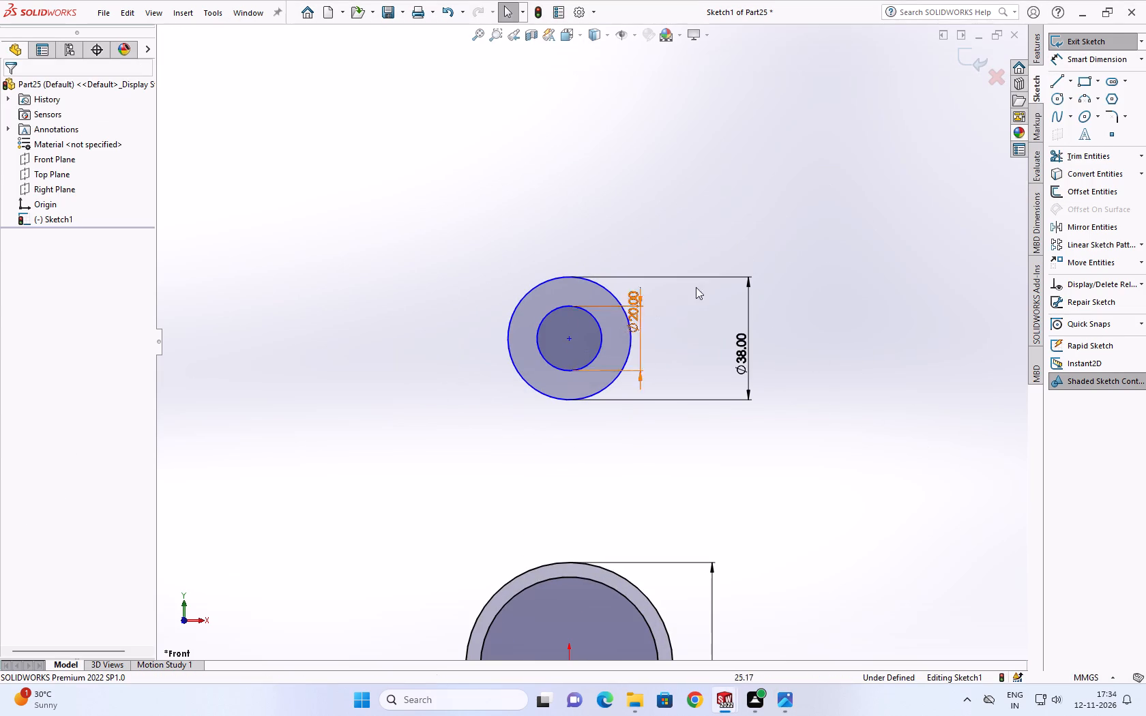
left_click(1065, 57)
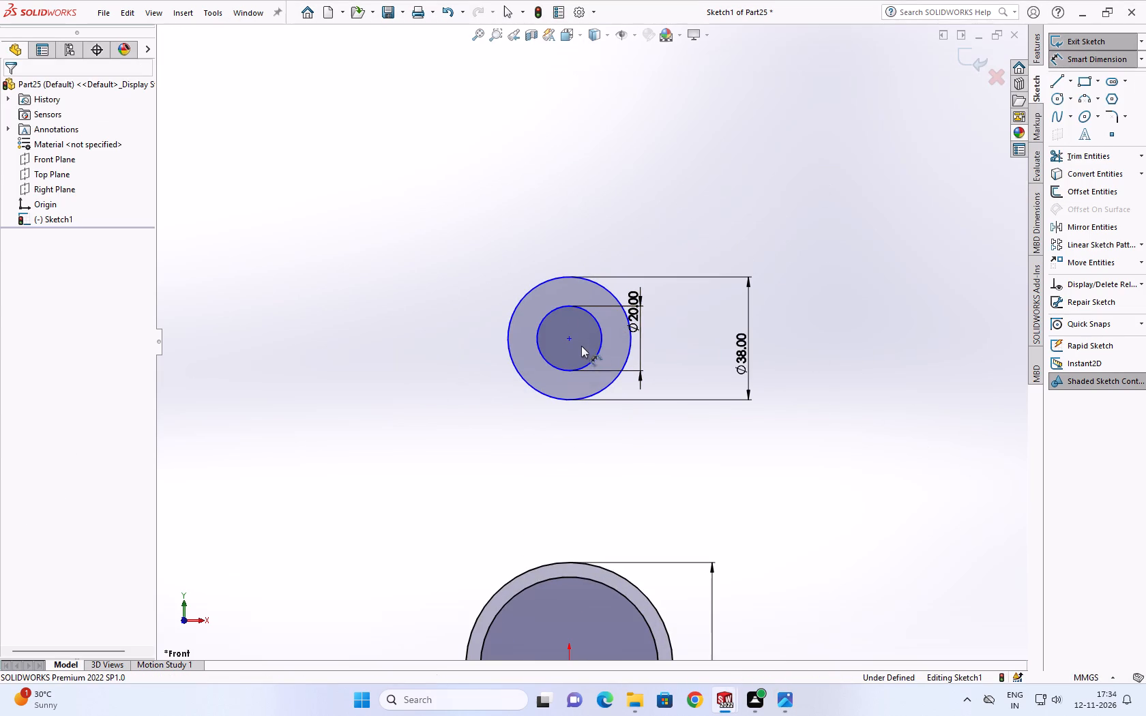
left_click(570, 337)
scroll(599, 379, "down", 1)
scroll(599, 379, "up", 3)
scroll(578, 505, "up", 2)
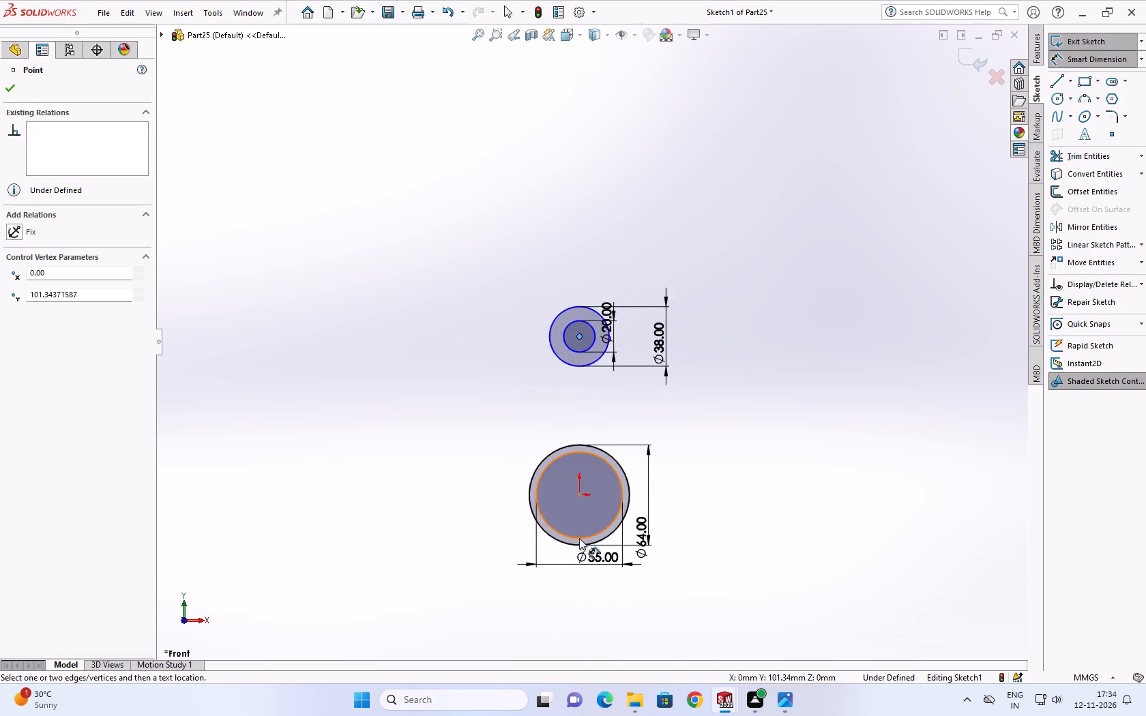
scroll(577, 537, "down", 3)
scroll(590, 428, "down", 2)
left_click(582, 419)
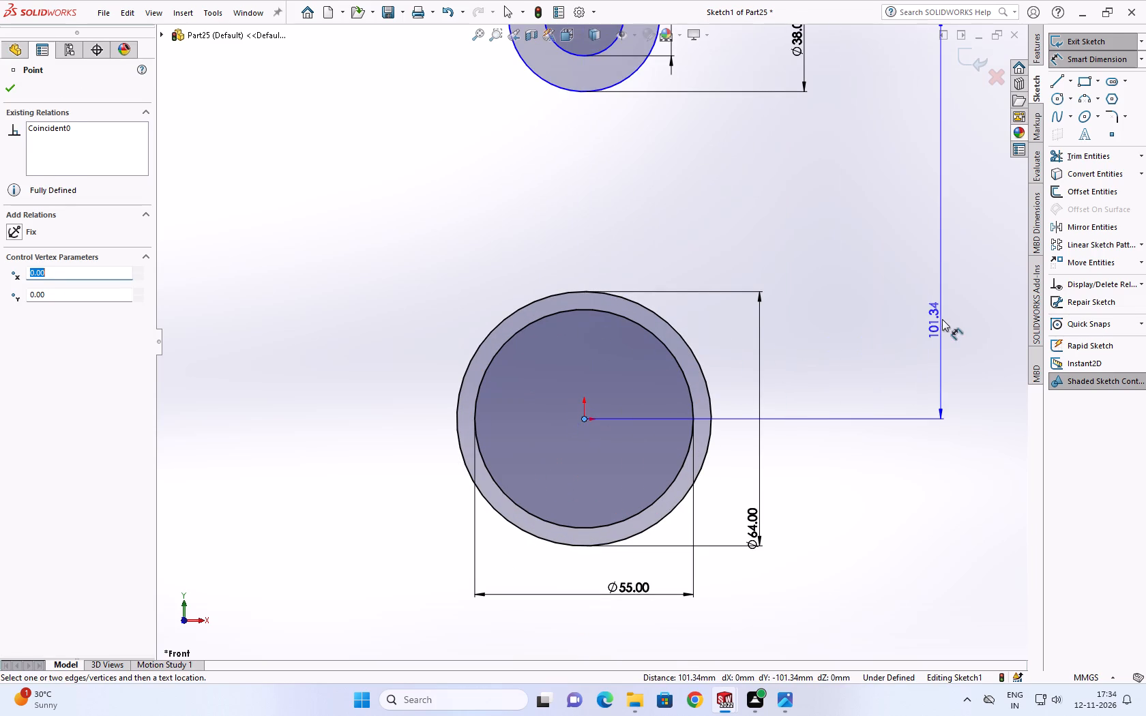
left_click(942, 319)
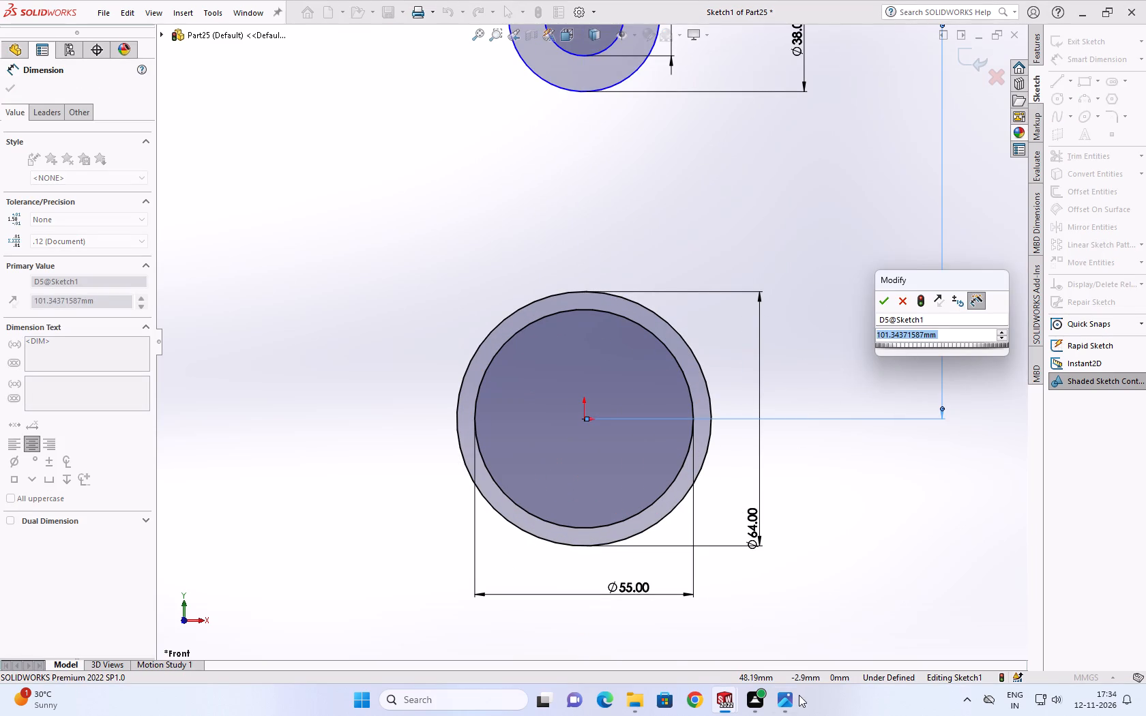
left_click(790, 691)
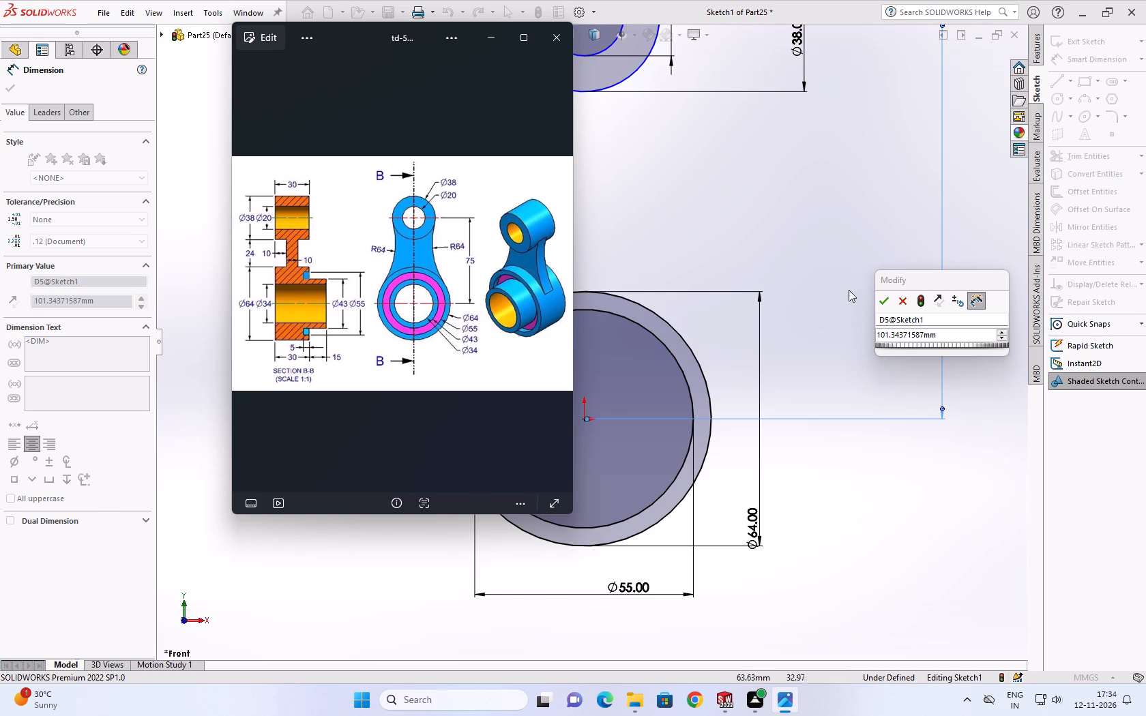
double_click(945, 339)
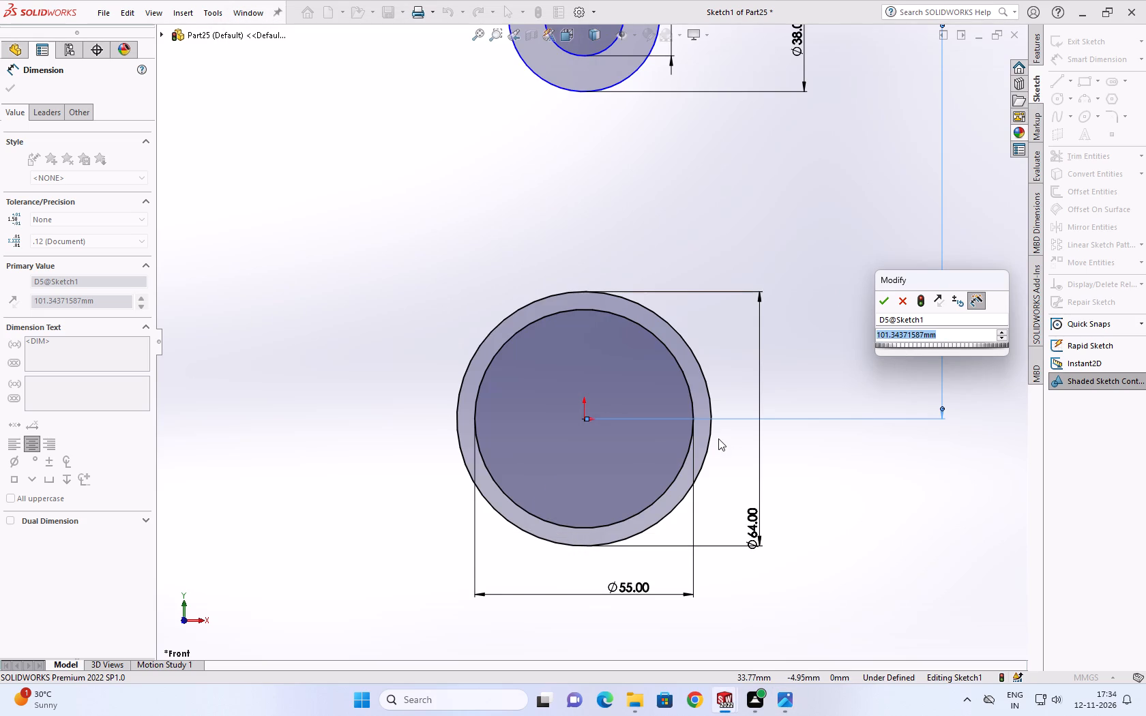
type("75")
key("Return")
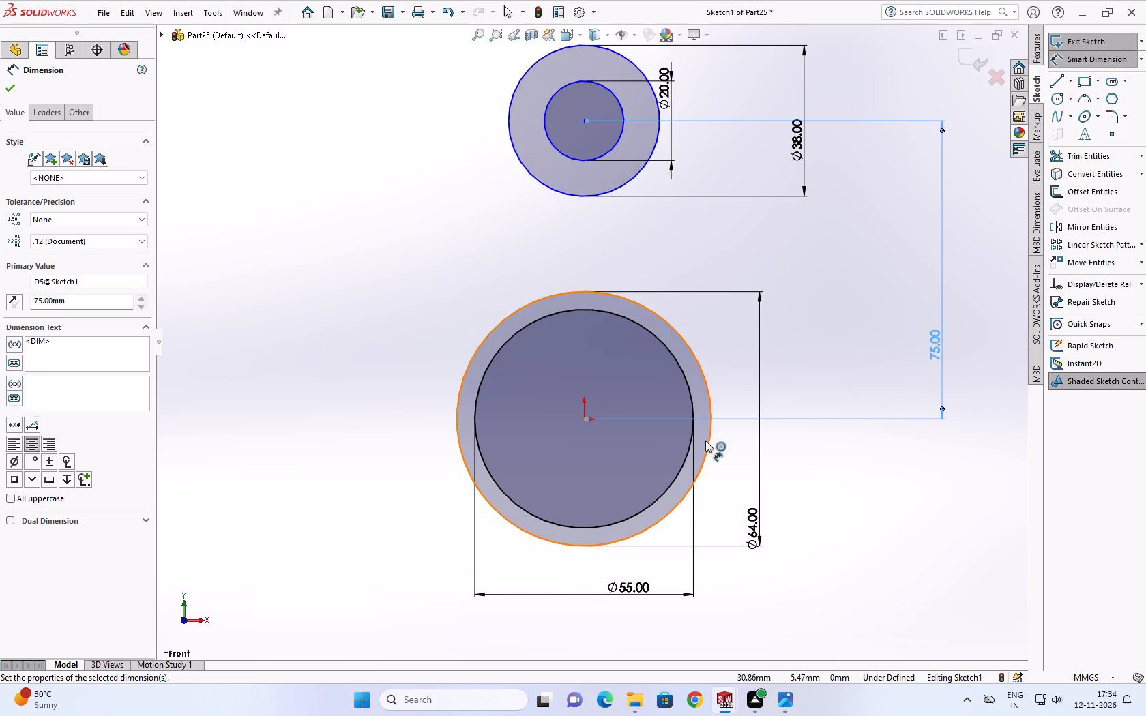
scroll(700, 441, "up", 2)
scroll(613, 263, "up", 2)
scroll(636, 211, "down", 3)
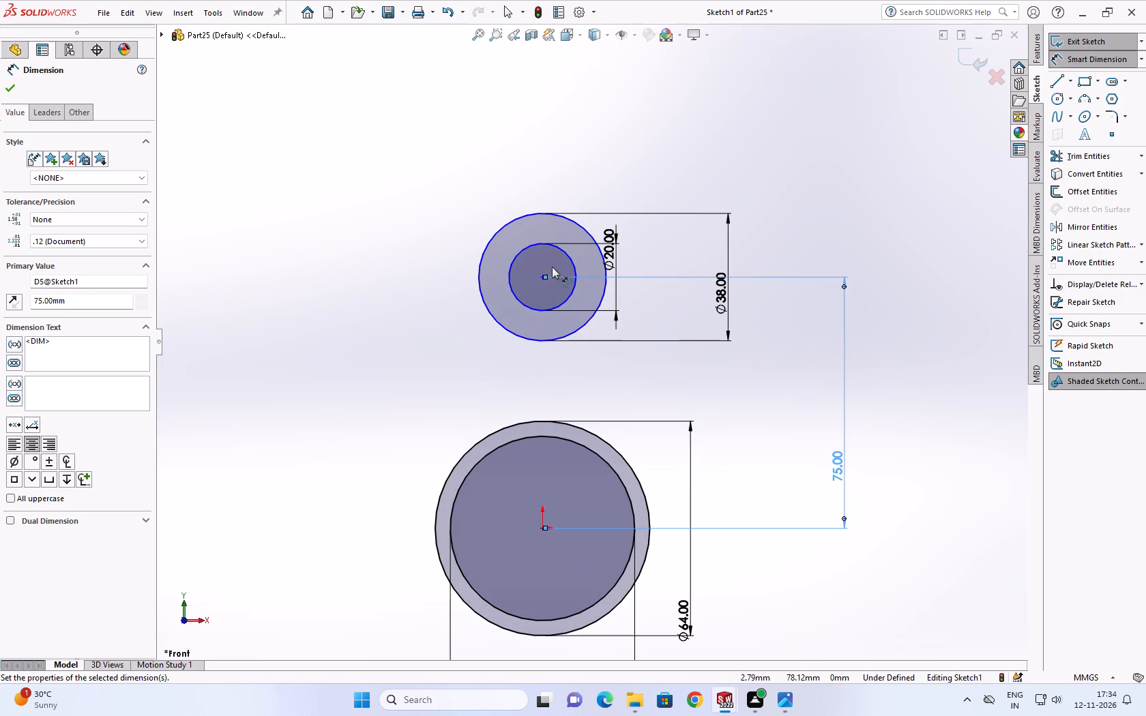
key("Escape")
Add a vertical relation between the upper circles' centre point and the centre point at the origin.
left_click(544, 278)
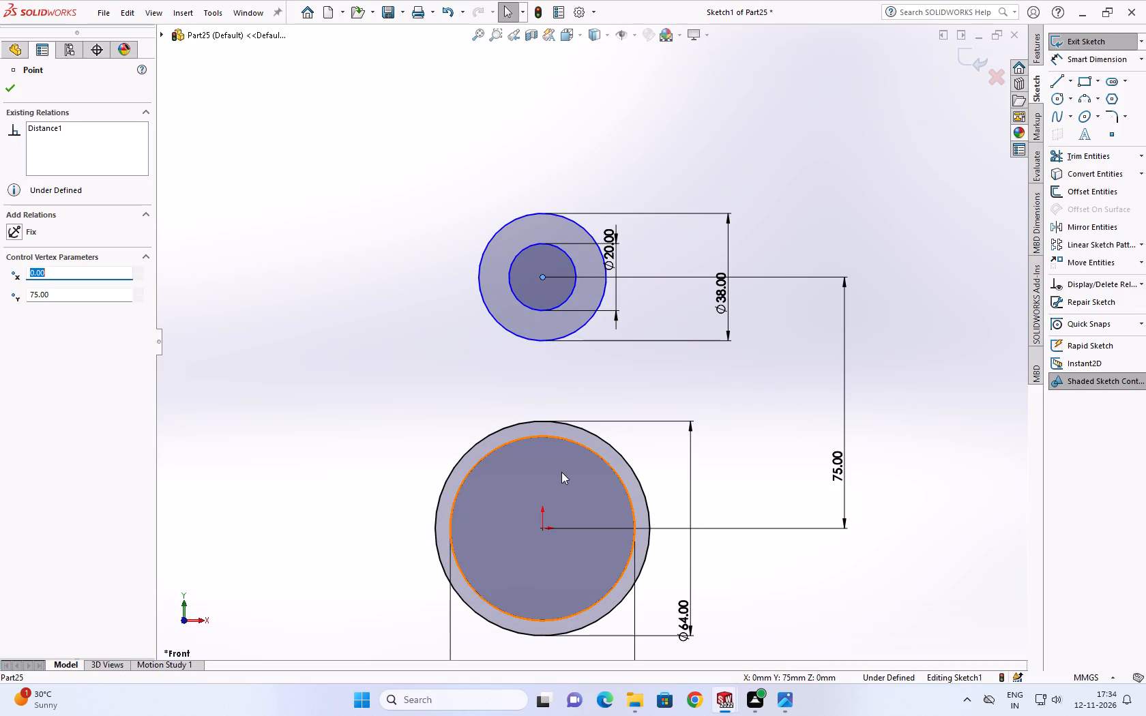
left_click(540, 528, "ctrl")
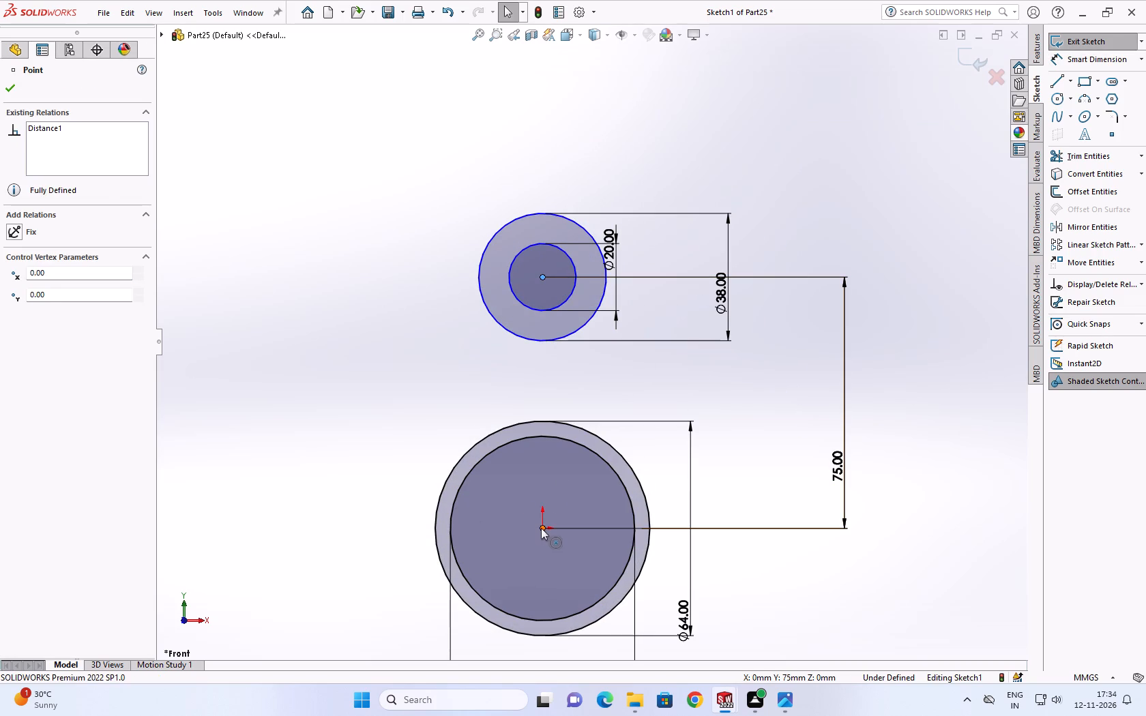
left_click(15, 323)
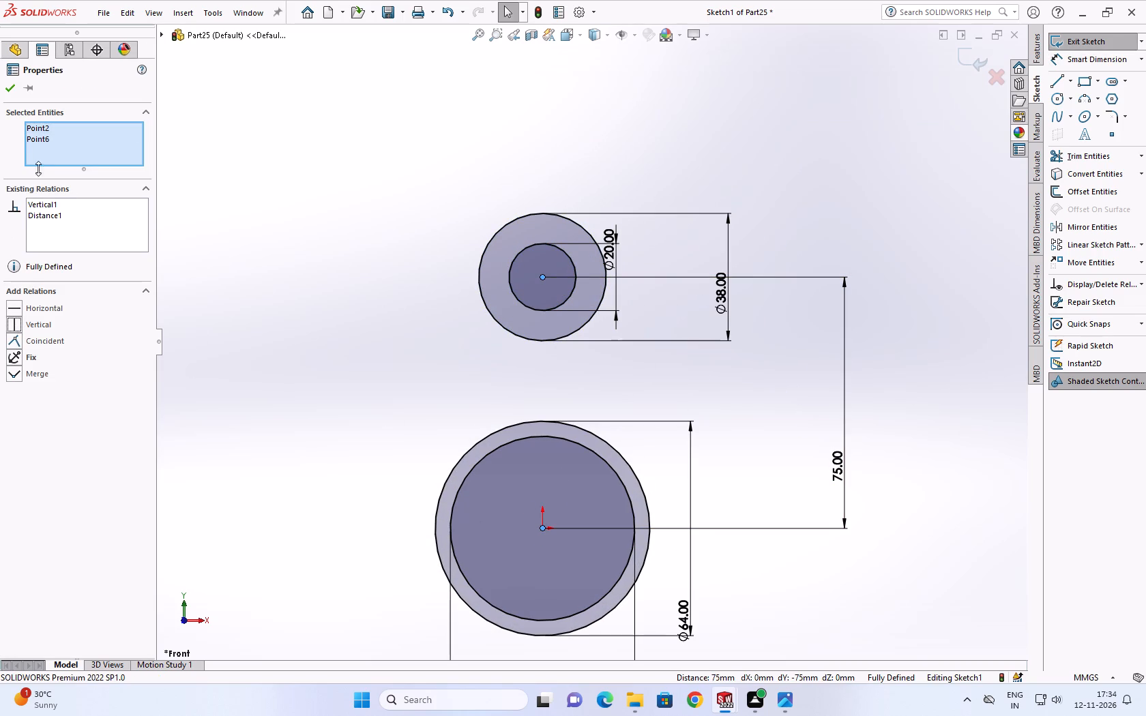
left_click(6, 83)
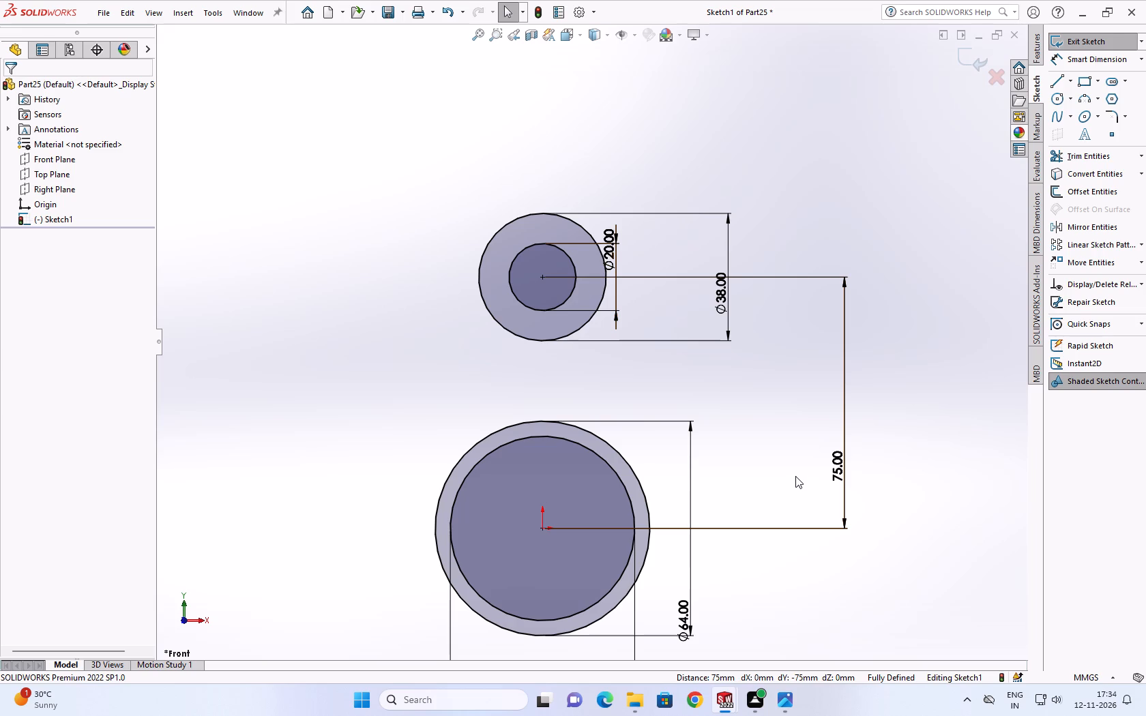
Draw a vertical centerline from the upper circles' centre down to the origin.
left_click(1072, 80)
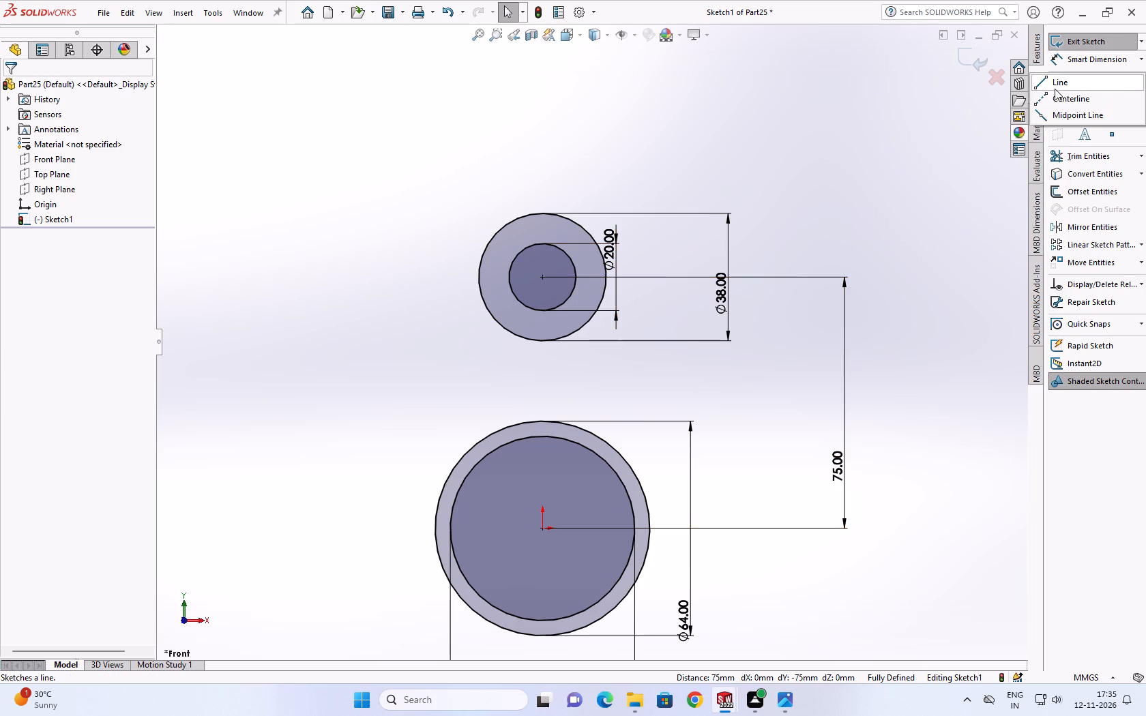
left_click(1053, 98)
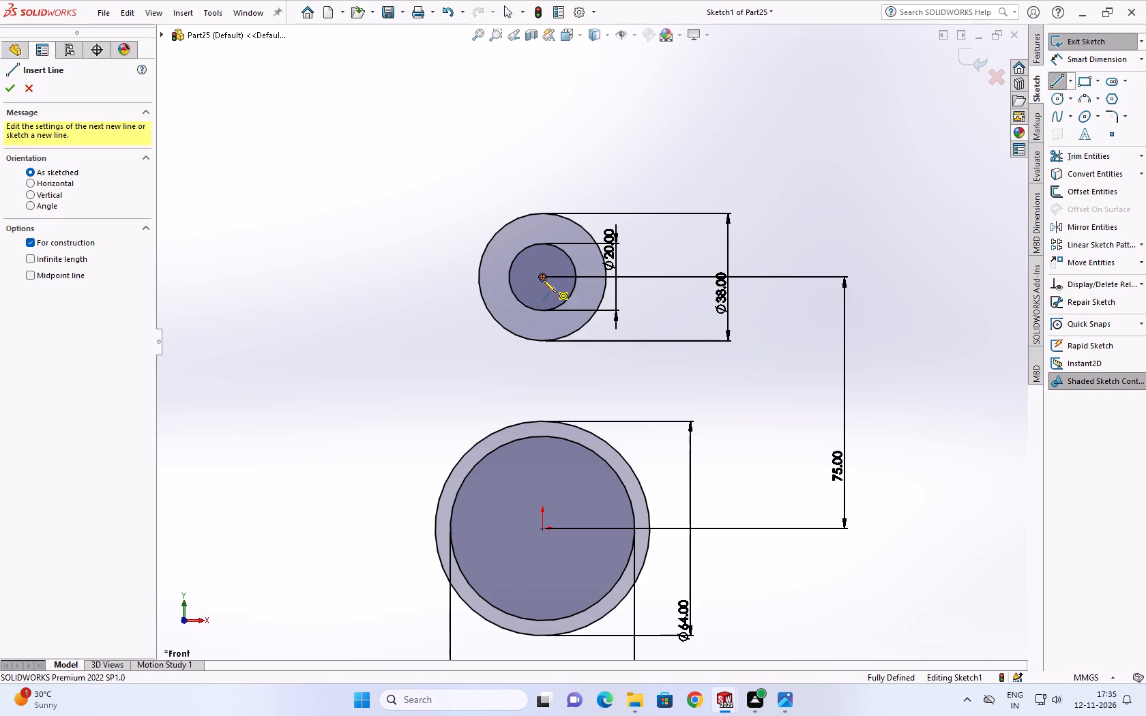
left_click(543, 280)
left_click(546, 528)
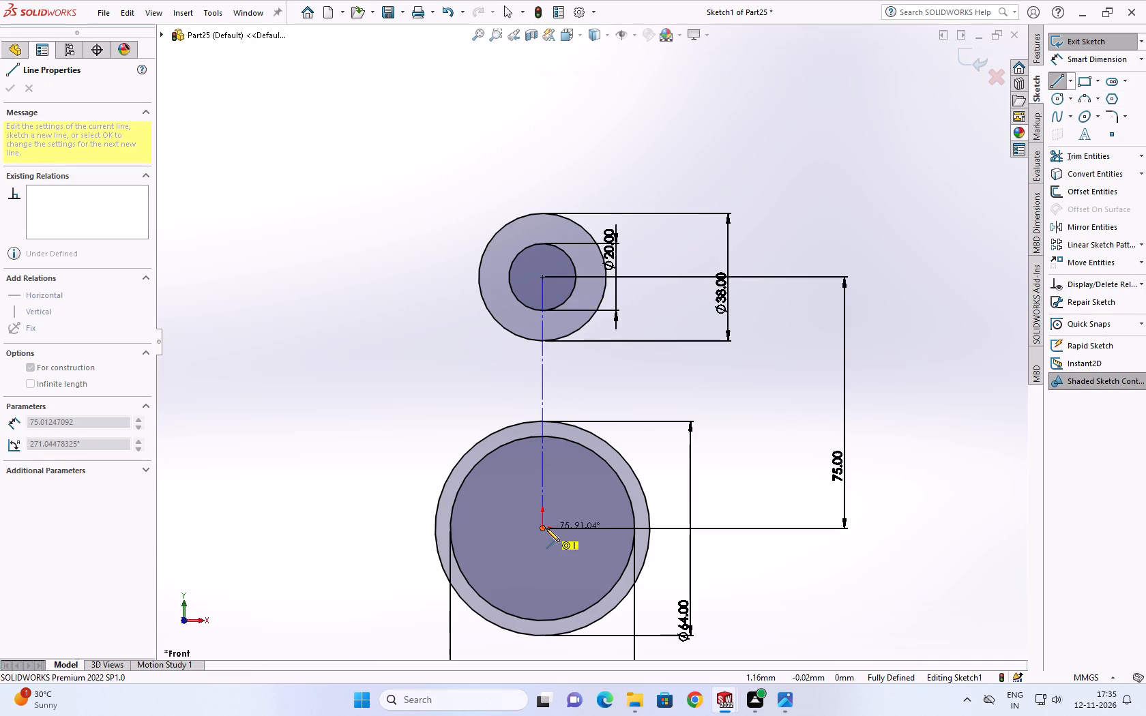
key("Escape")
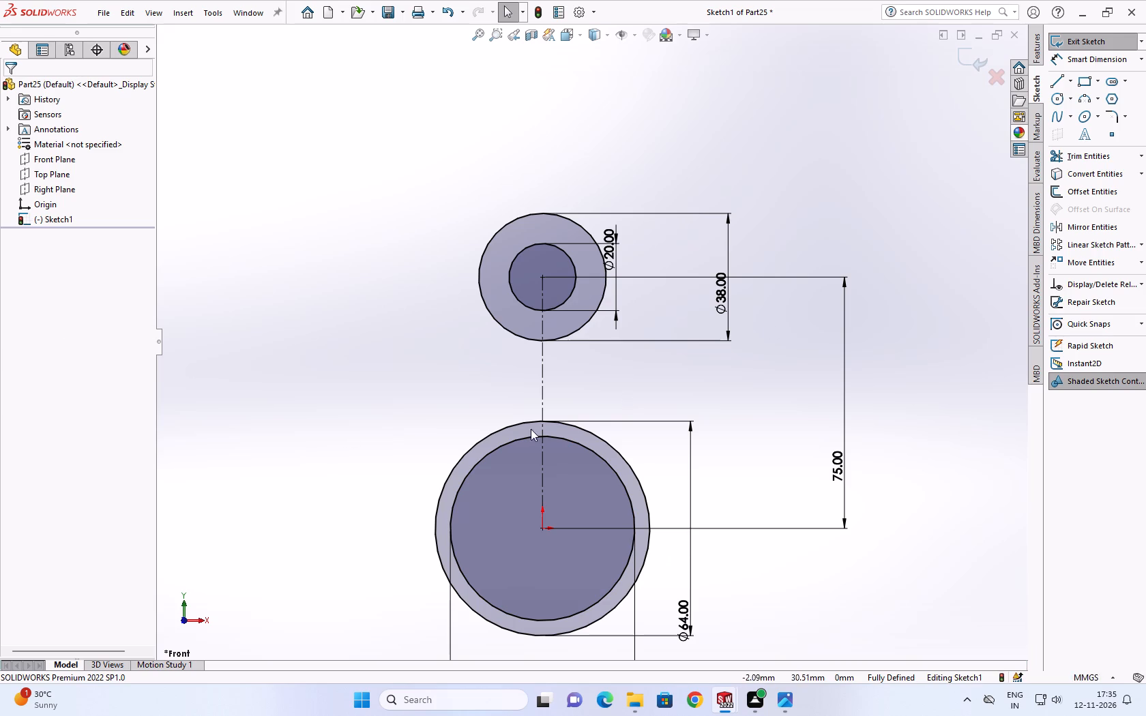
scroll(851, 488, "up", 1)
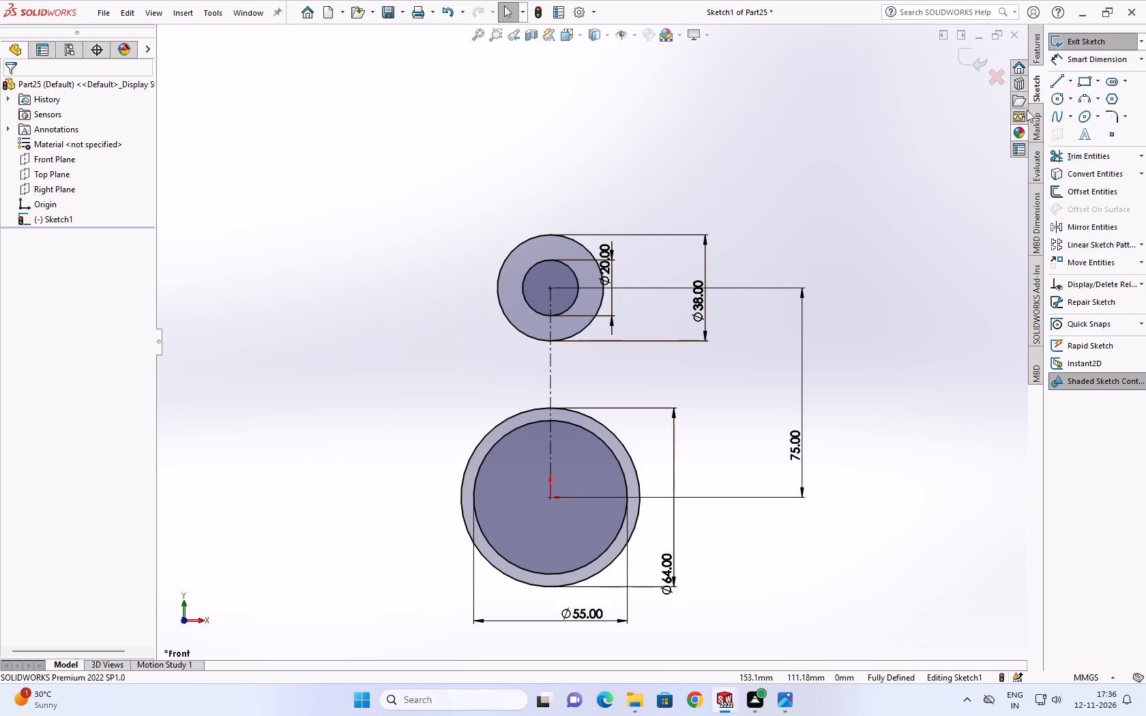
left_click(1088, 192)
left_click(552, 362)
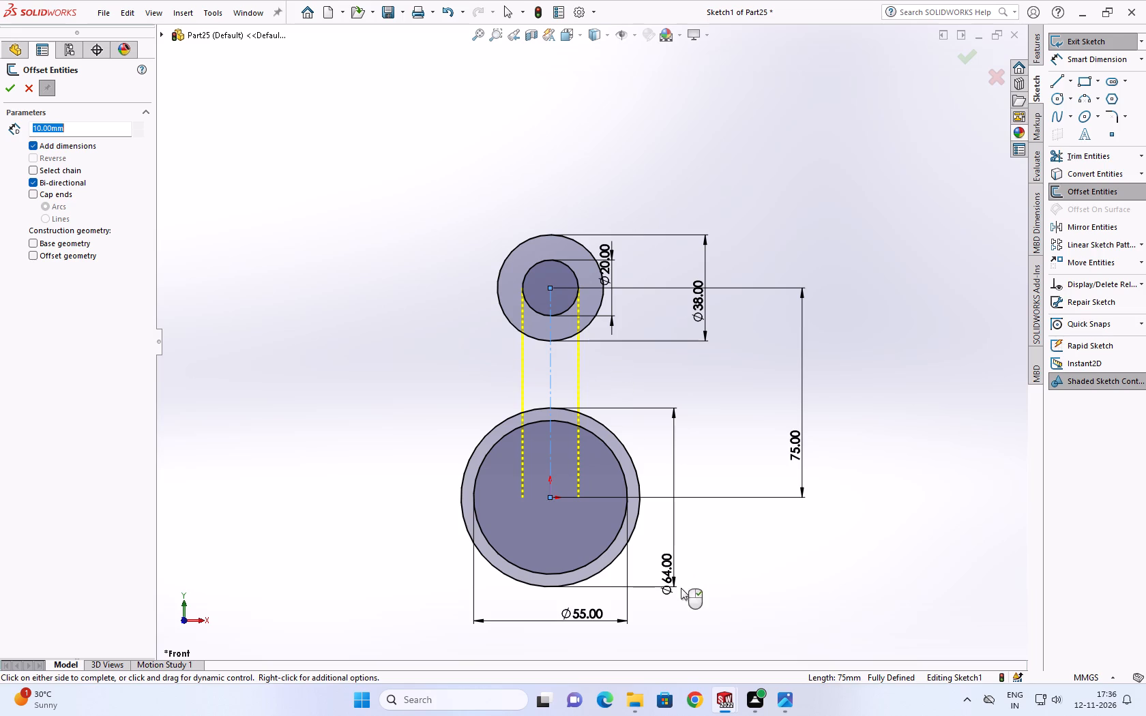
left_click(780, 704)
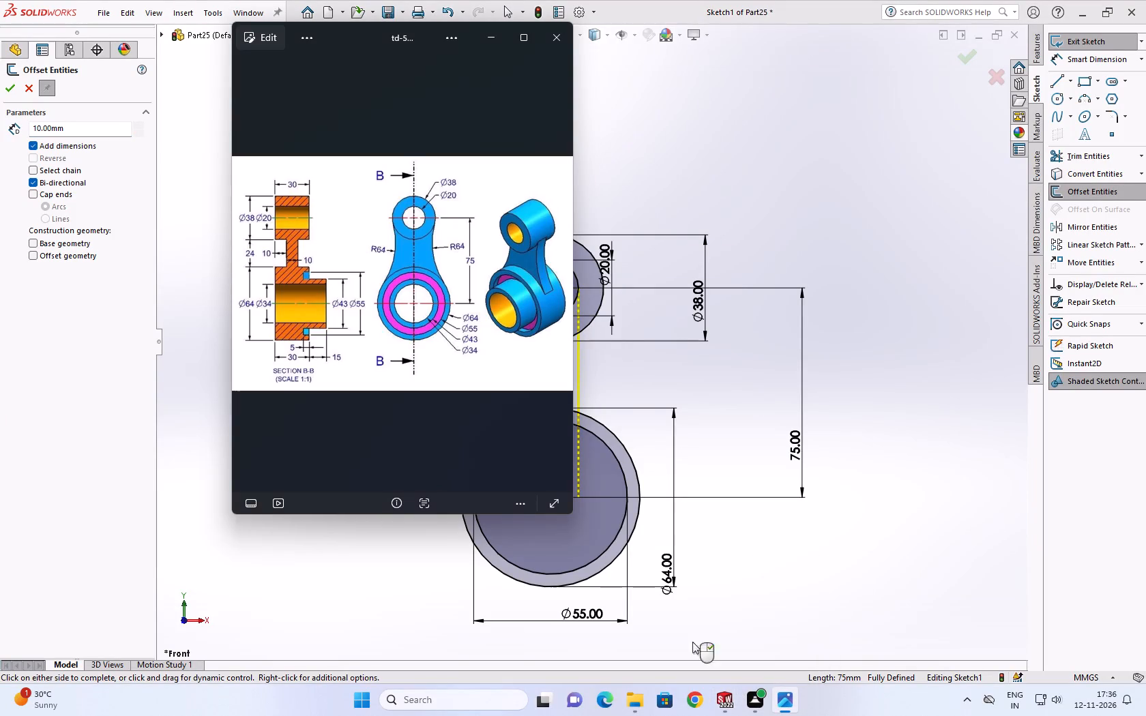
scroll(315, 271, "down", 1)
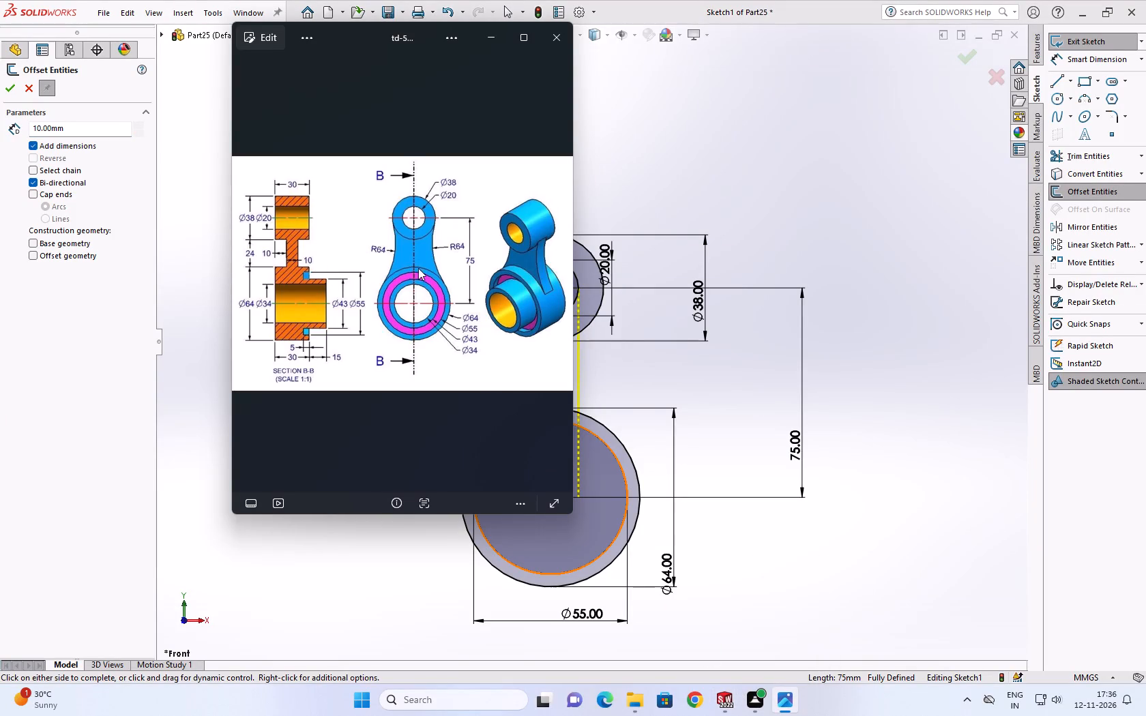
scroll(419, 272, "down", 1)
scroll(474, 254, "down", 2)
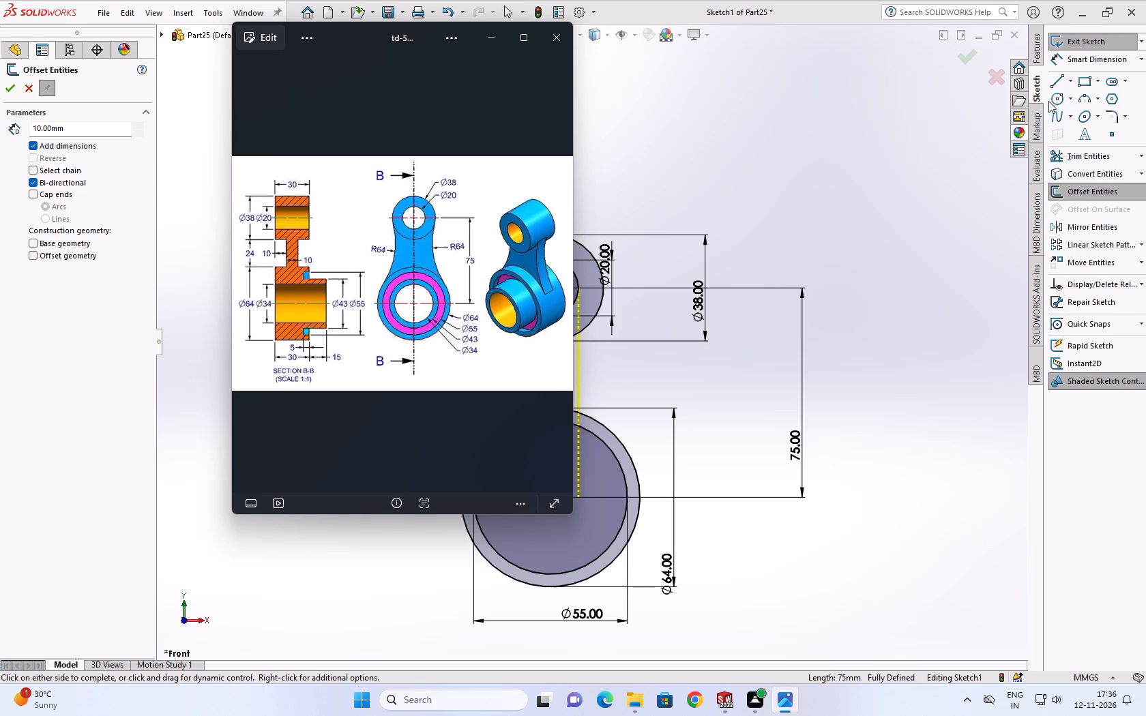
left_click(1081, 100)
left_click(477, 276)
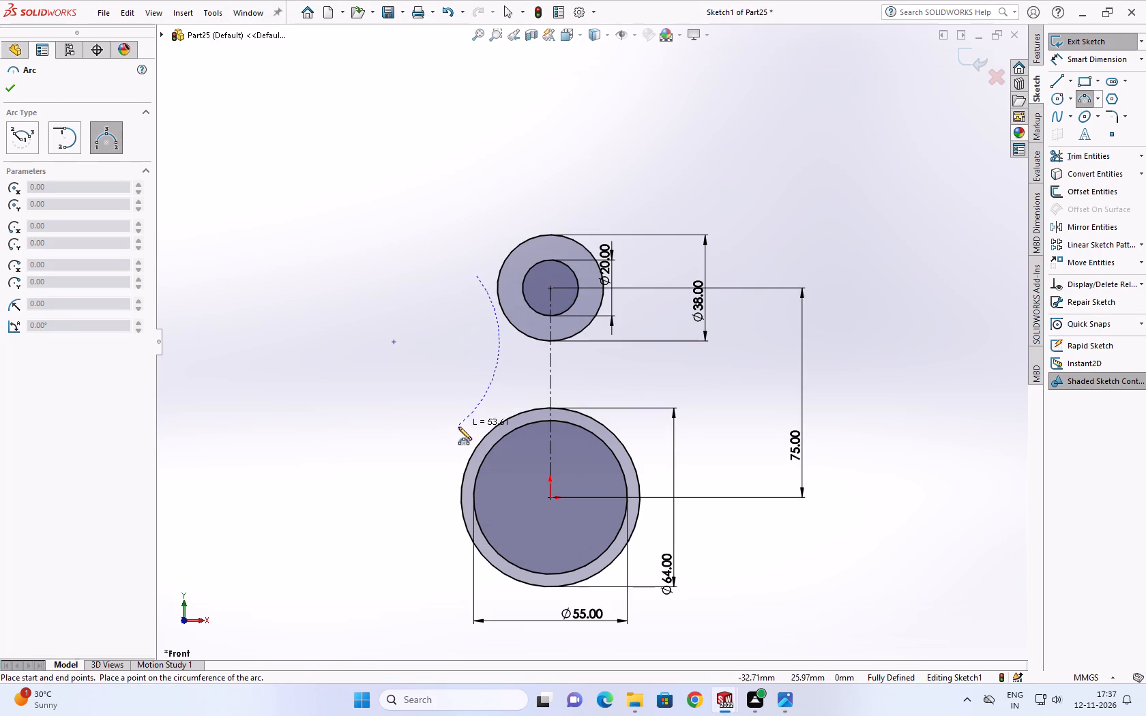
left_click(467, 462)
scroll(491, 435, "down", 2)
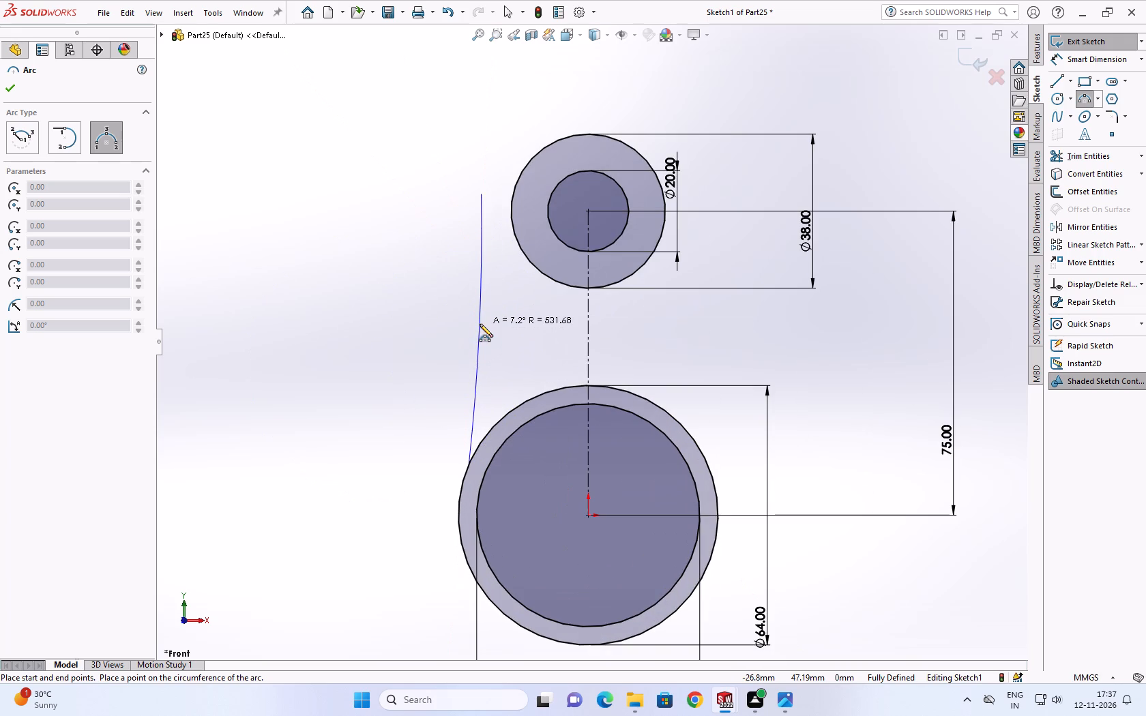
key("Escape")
Sketch a three-point arc of about 44 mm radius joining the left sides of the 38 mm and 64 mm circles, bulging toward the centerline.
left_click(1088, 100)
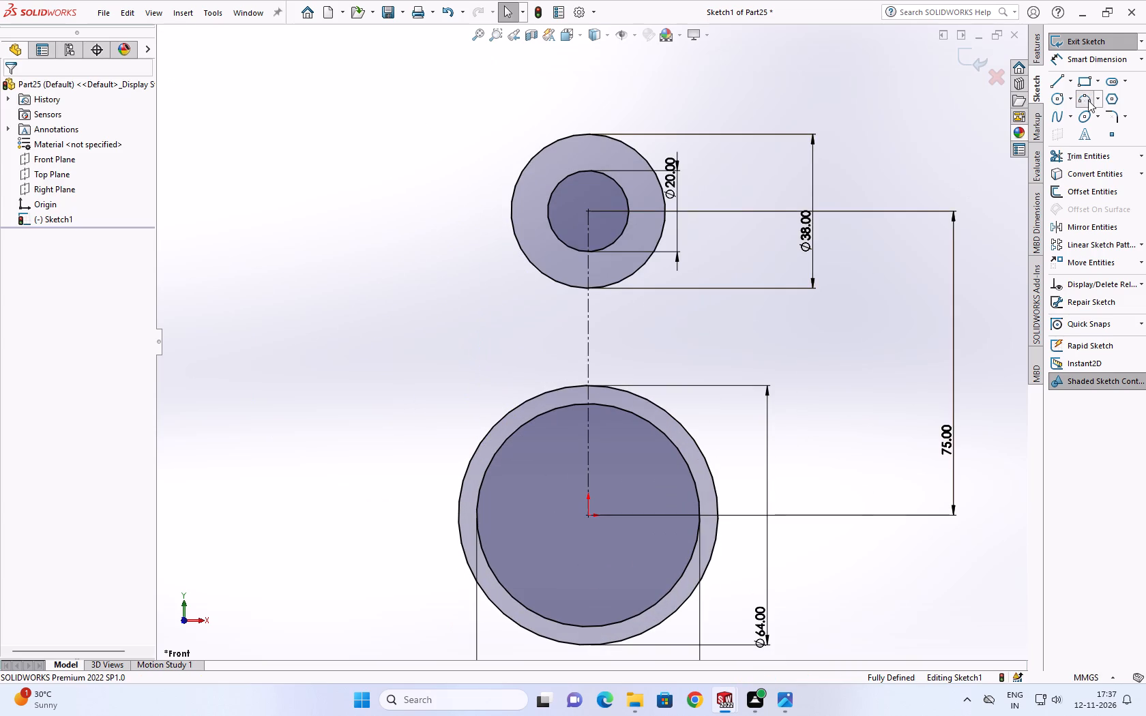
left_click(518, 241)
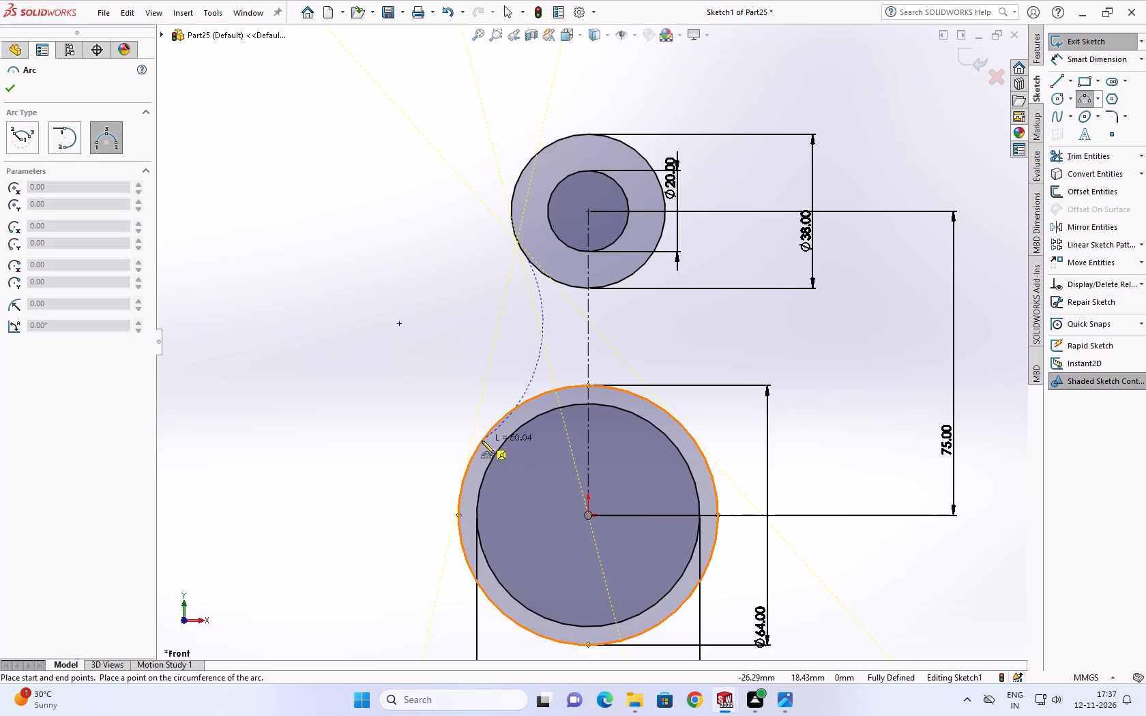
left_click(482, 441)
left_click(516, 393)
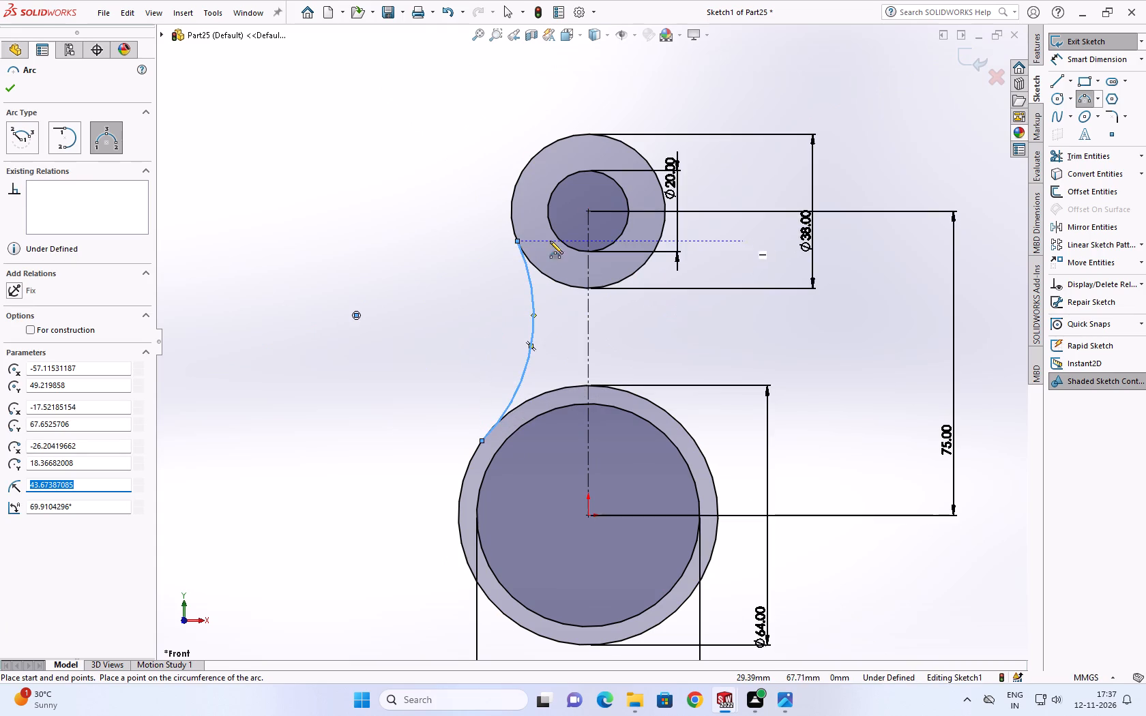
key("Escape")
Dimension the connecting arc's radius to 64 mm.
left_click(1085, 59)
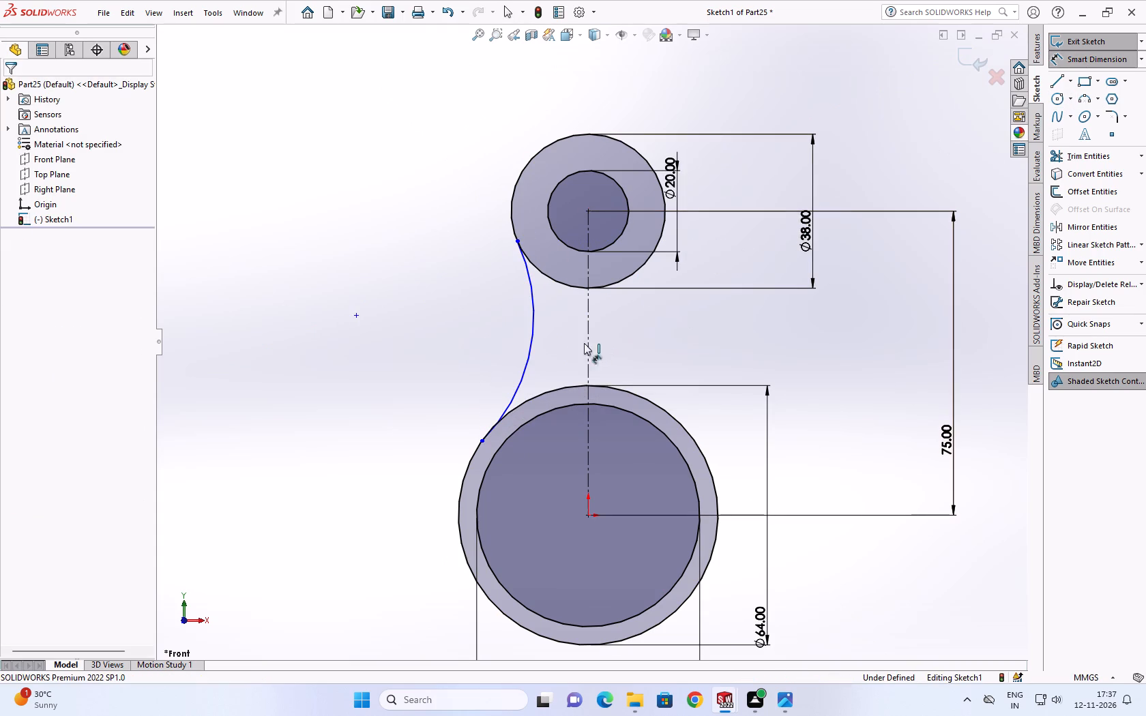
left_click(532, 345)
left_click(489, 329)
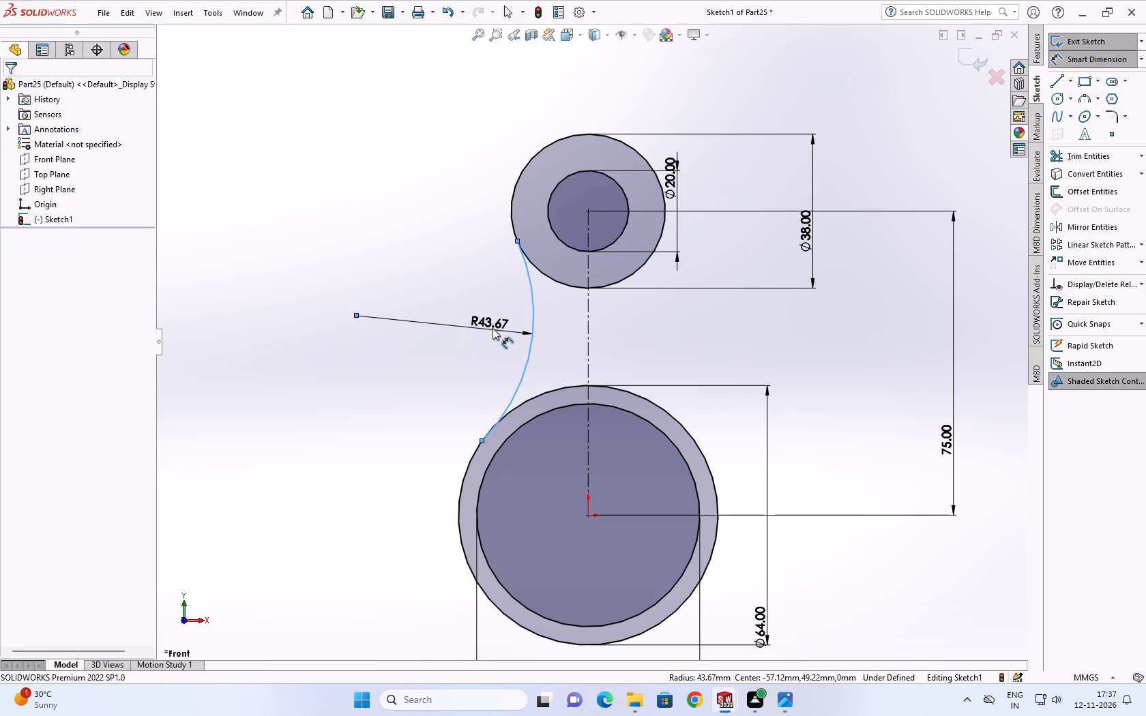
type("64")
key("Return")
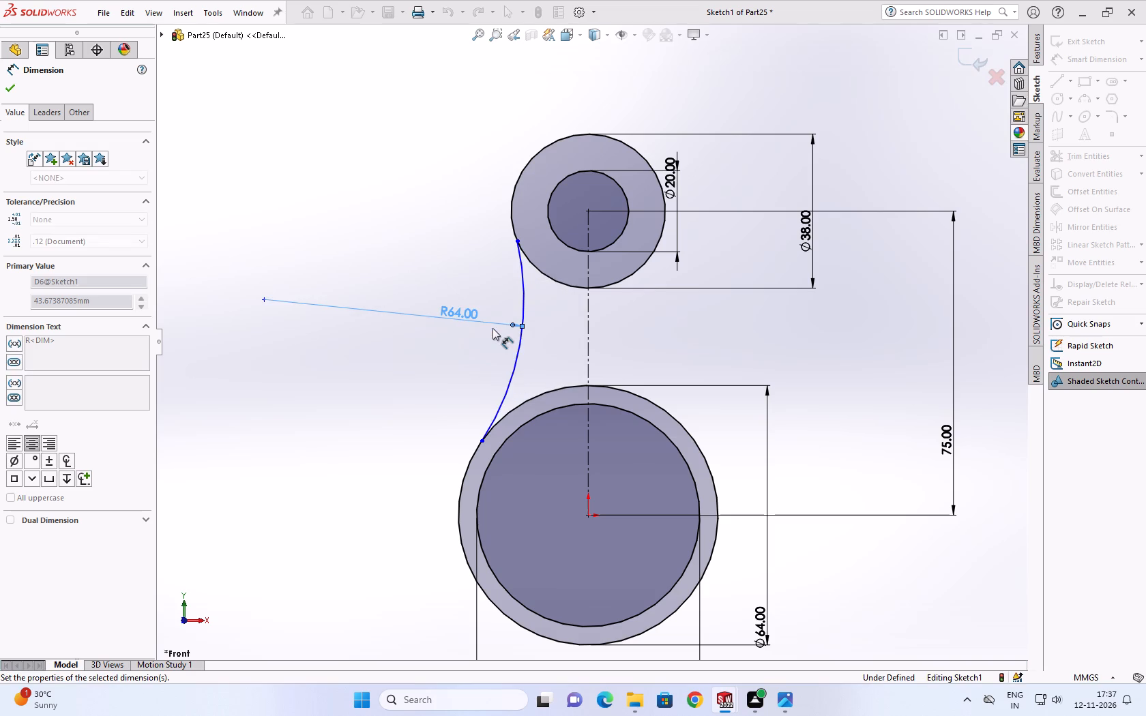
Add a tangent relation between the R64 connecting arc and the 38 mm circle.
scroll(494, 304, "down", 2)
key("Escape")
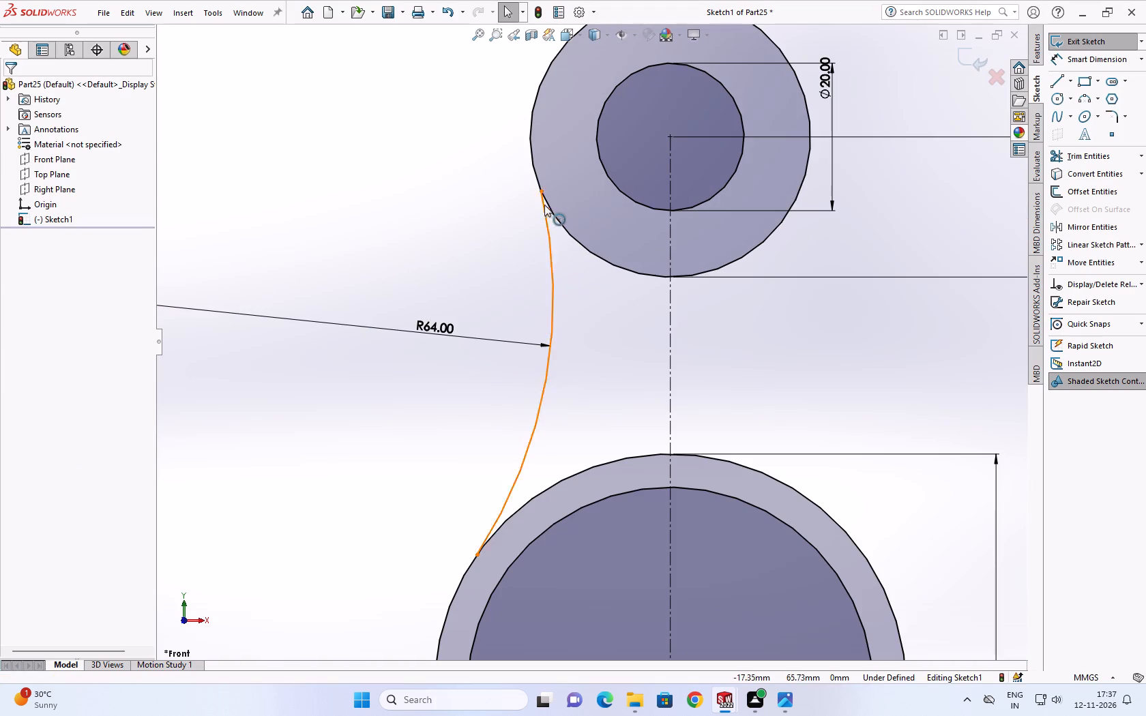
left_click(545, 203)
left_click(543, 210, "ctrl")
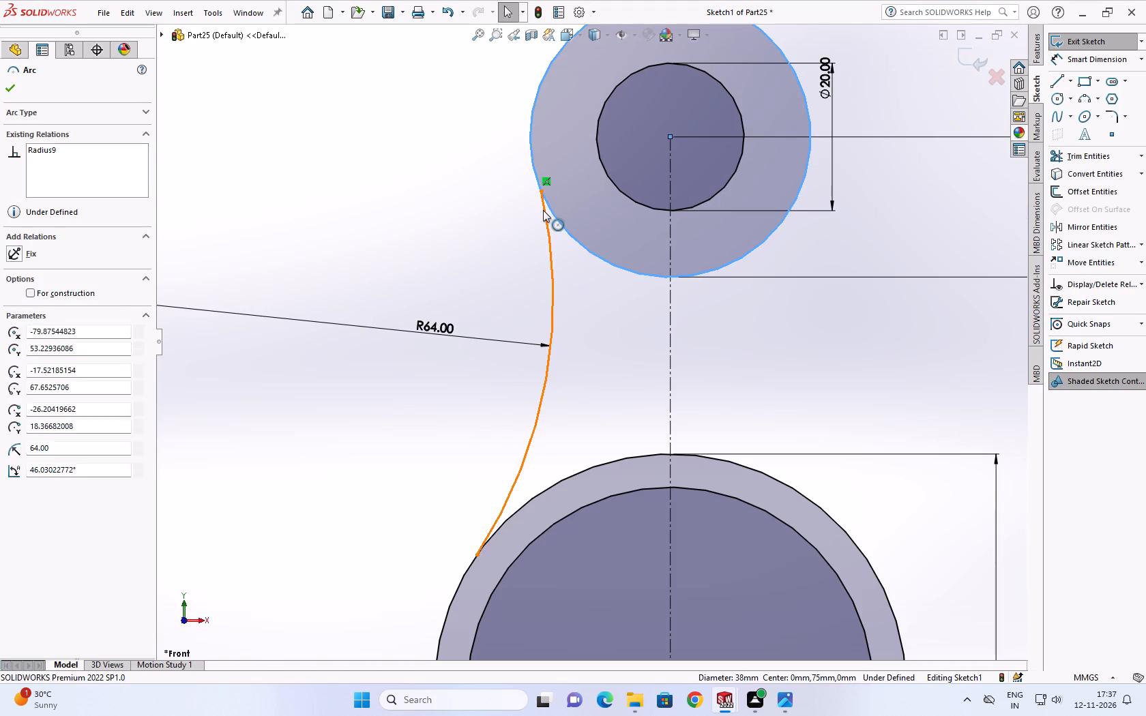
left_click(14, 322)
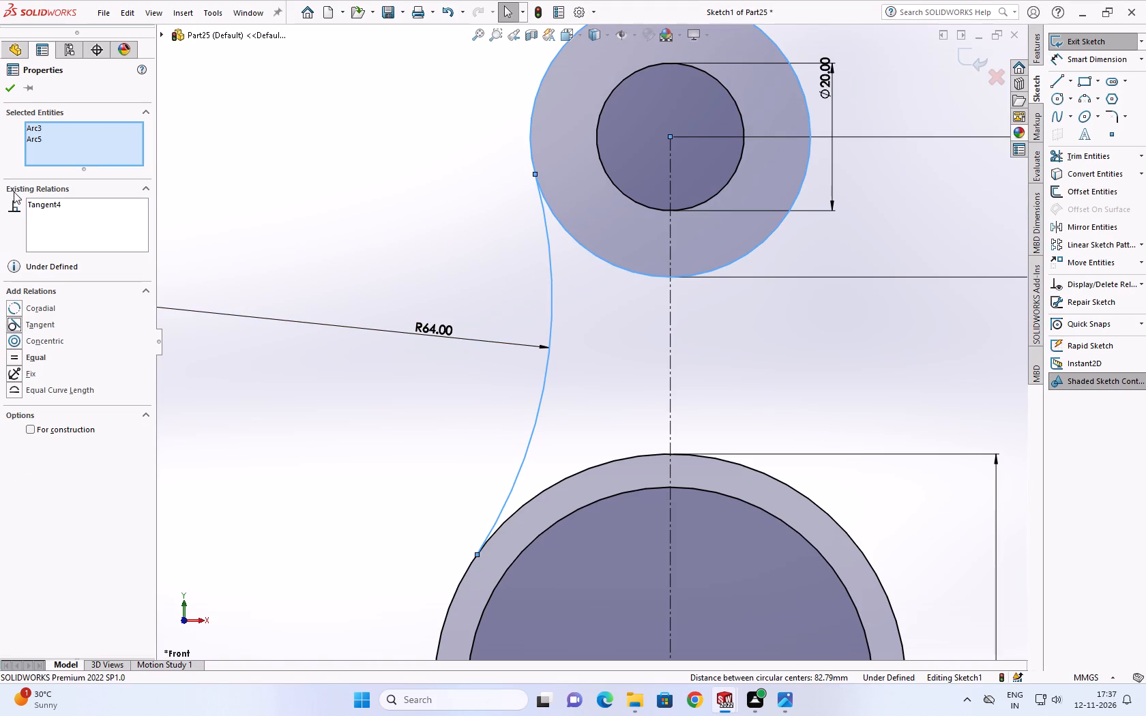
left_click(14, 90)
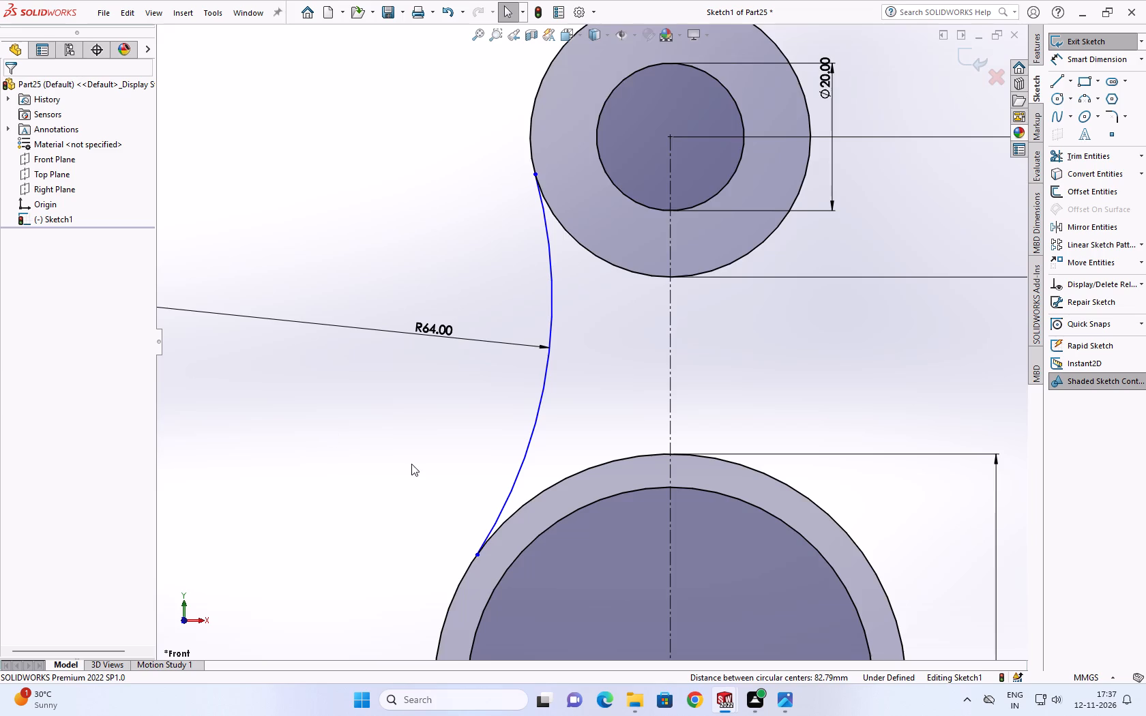
Add a tangent relation between the R64 connecting arc and the 64 mm circle.
scroll(411, 464, "up", 1)
scroll(501, 541, "down", 4)
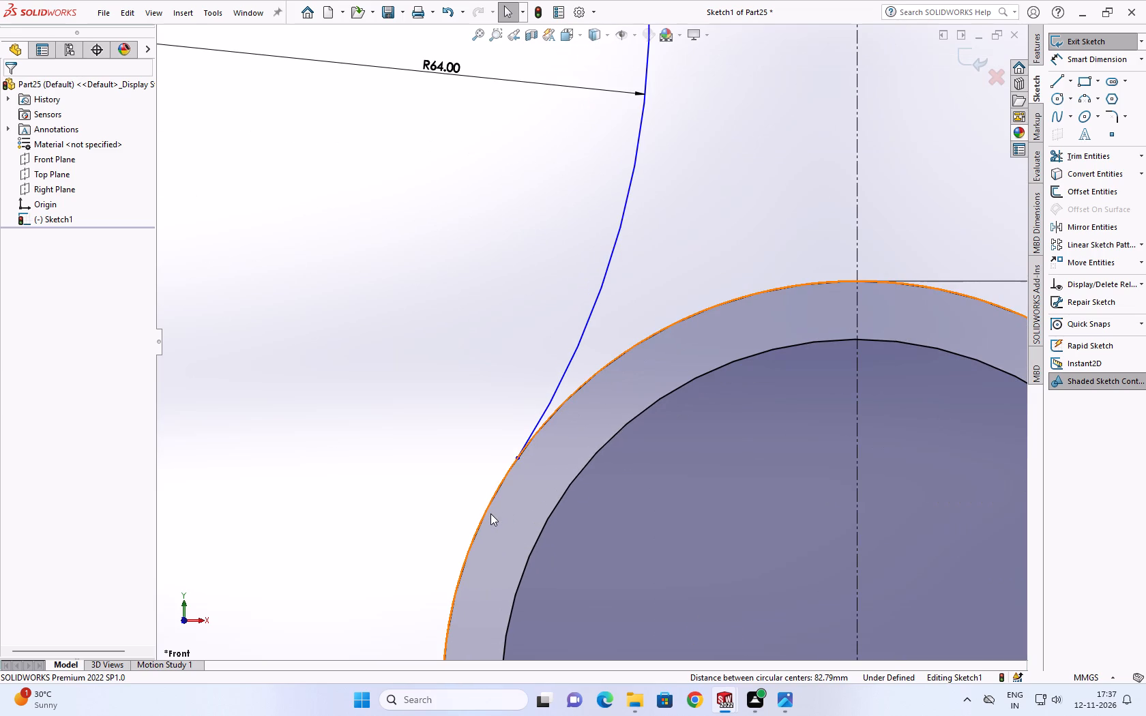
left_click(490, 513)
left_click(530, 436, "ctrl")
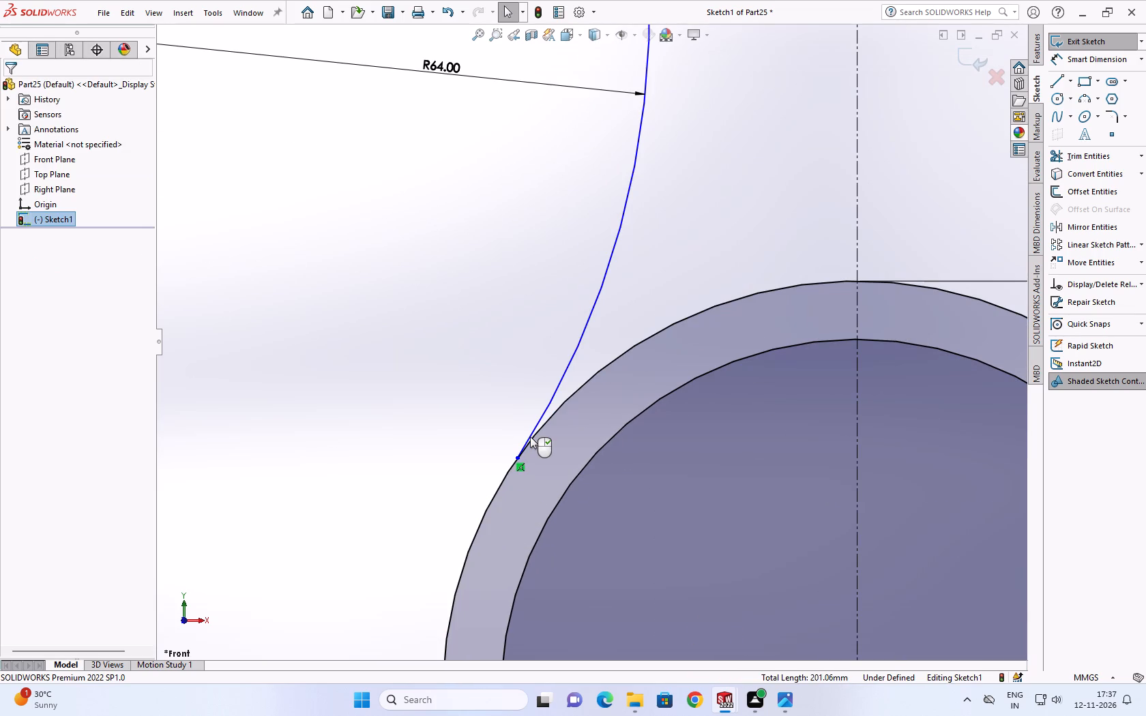
left_click(534, 436, "ctrl")
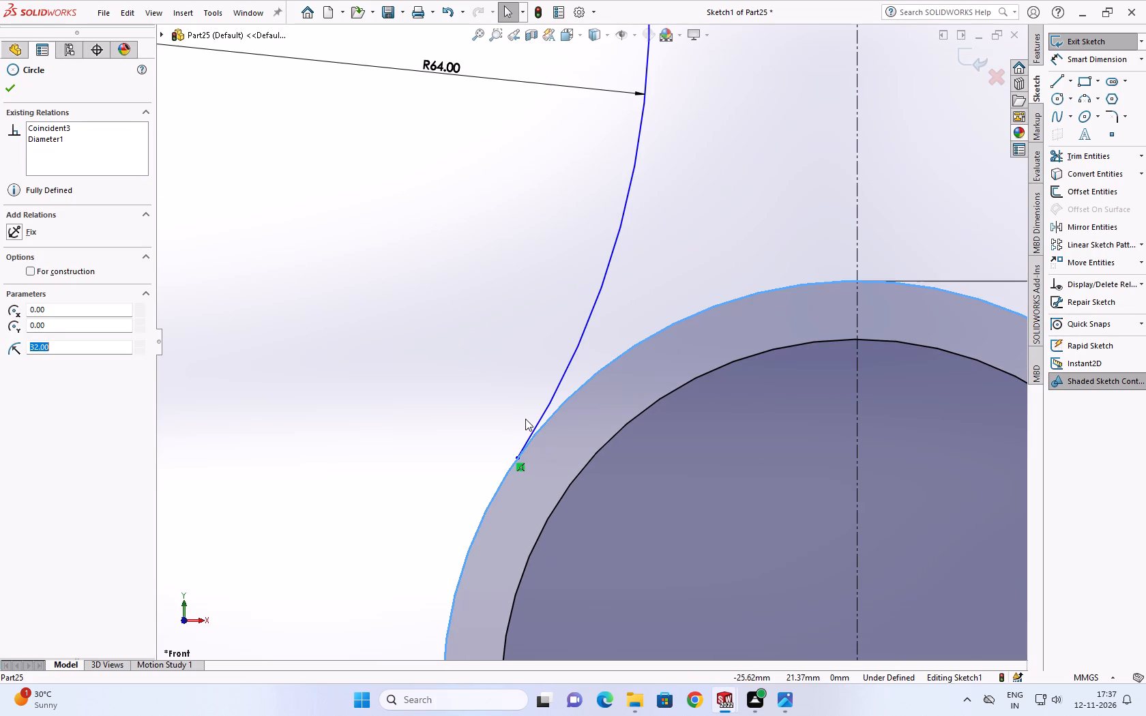
left_click(535, 425, "ctrl")
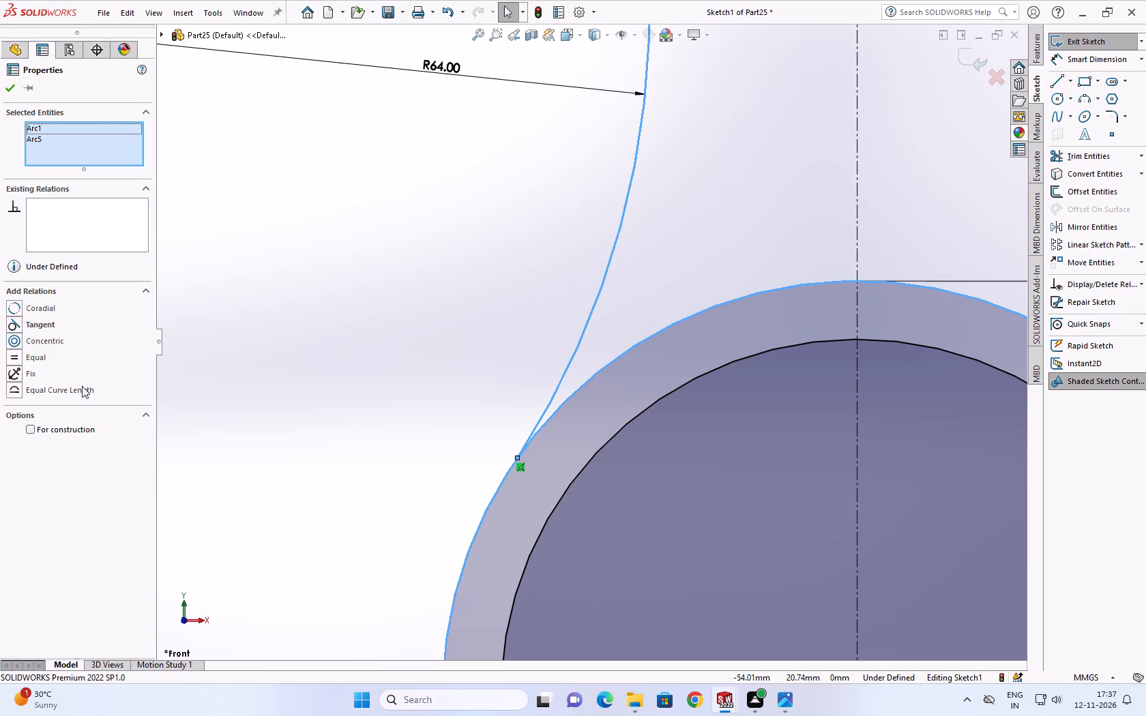
left_click(14, 323)
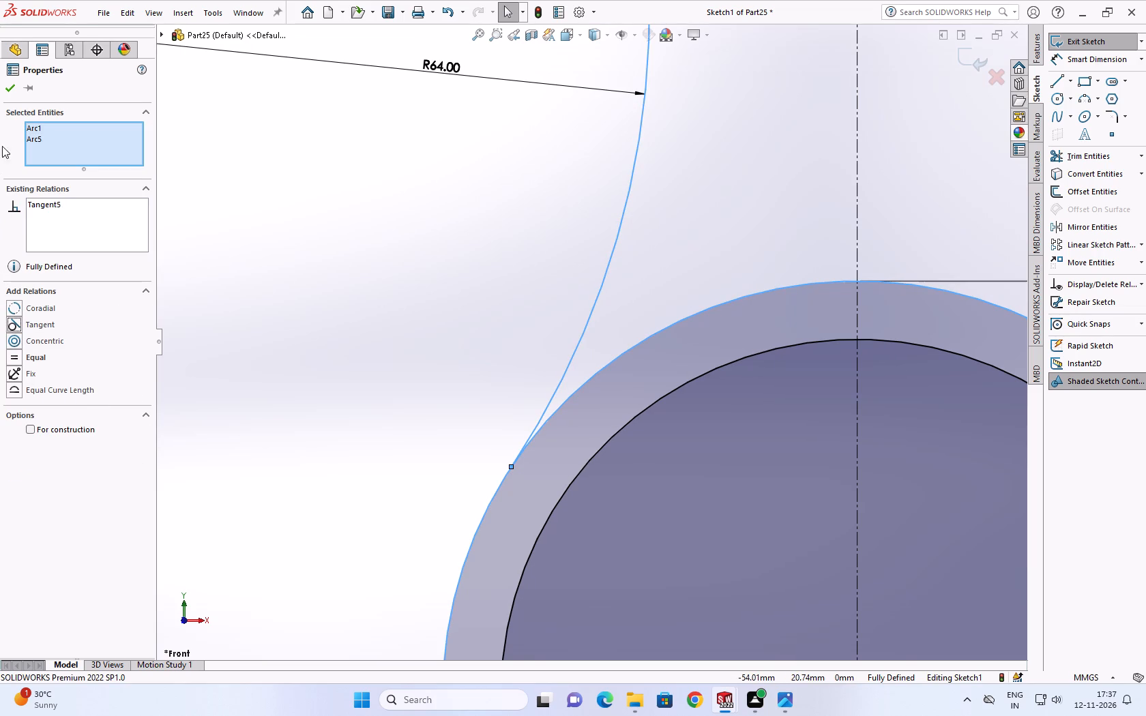
left_click(5, 89)
Mirror the R64 connecting arc about the vertical centerline, keeping the original.
scroll(504, 331, "up", 3)
scroll(574, 284, "up", 2)
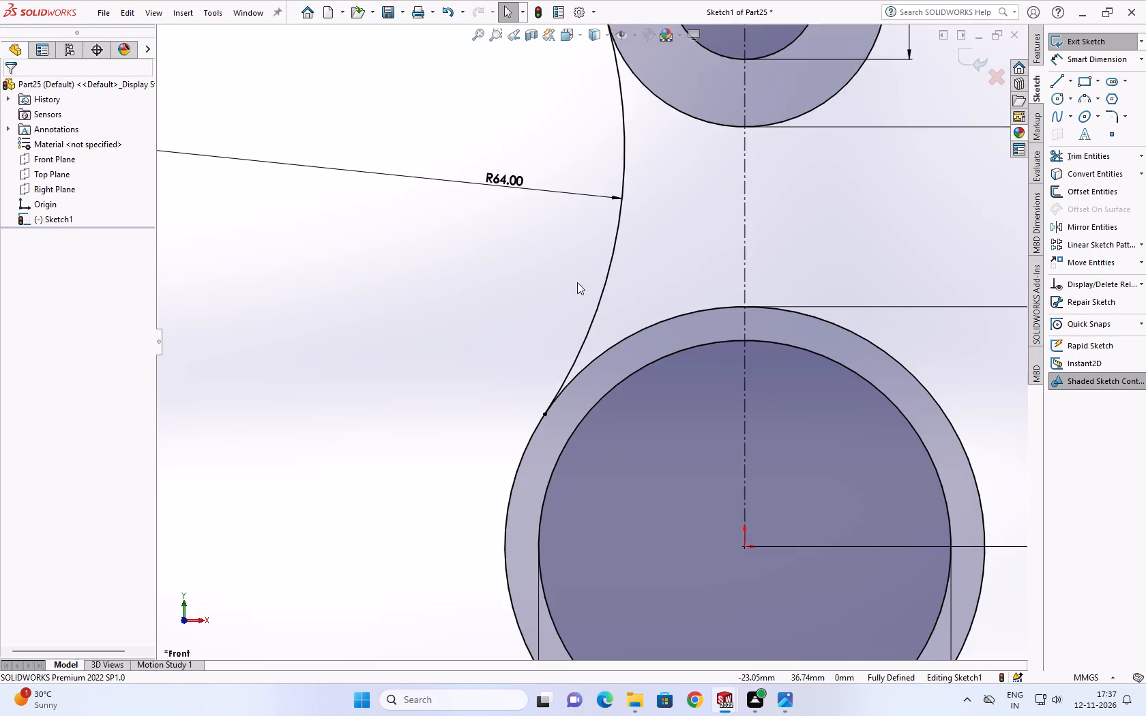
scroll(577, 282, "up", 2)
scroll(742, 279, "down", 1)
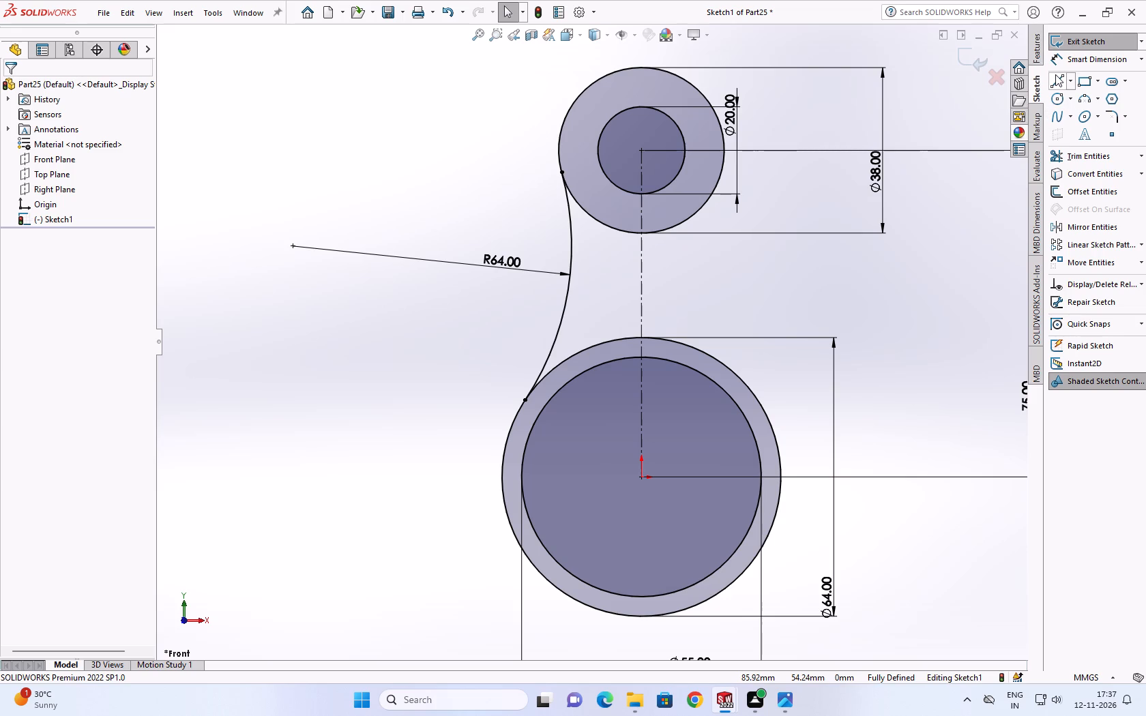
left_click(1106, 229)
left_click(565, 302)
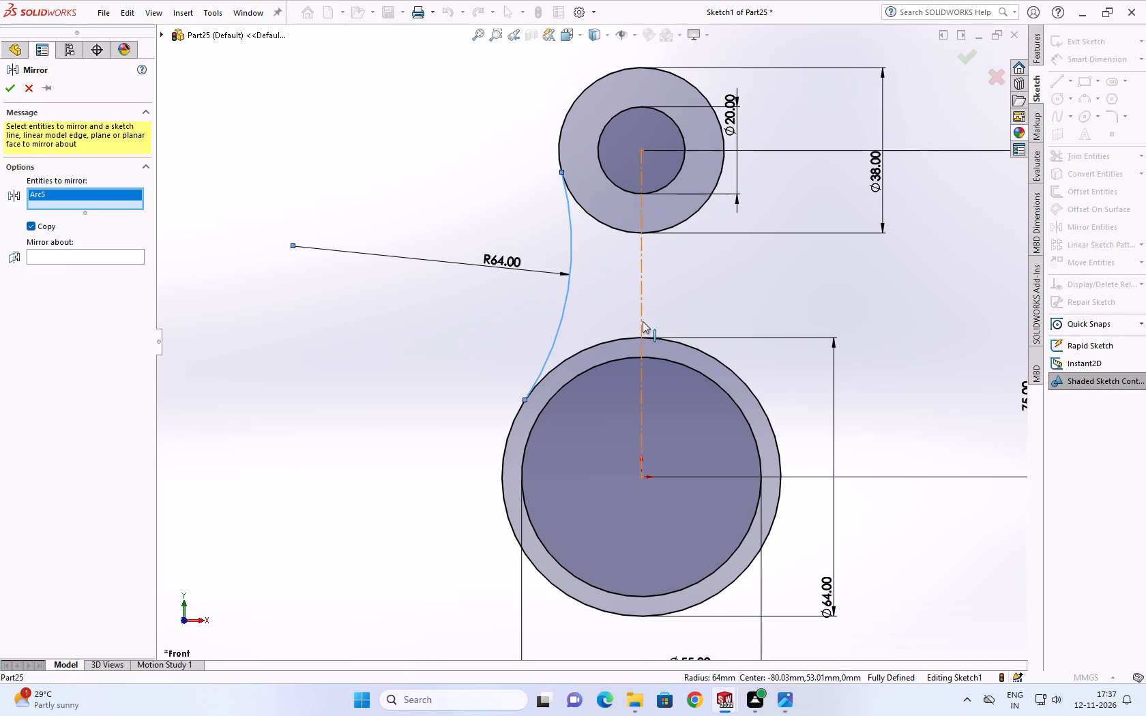
double_click(643, 321)
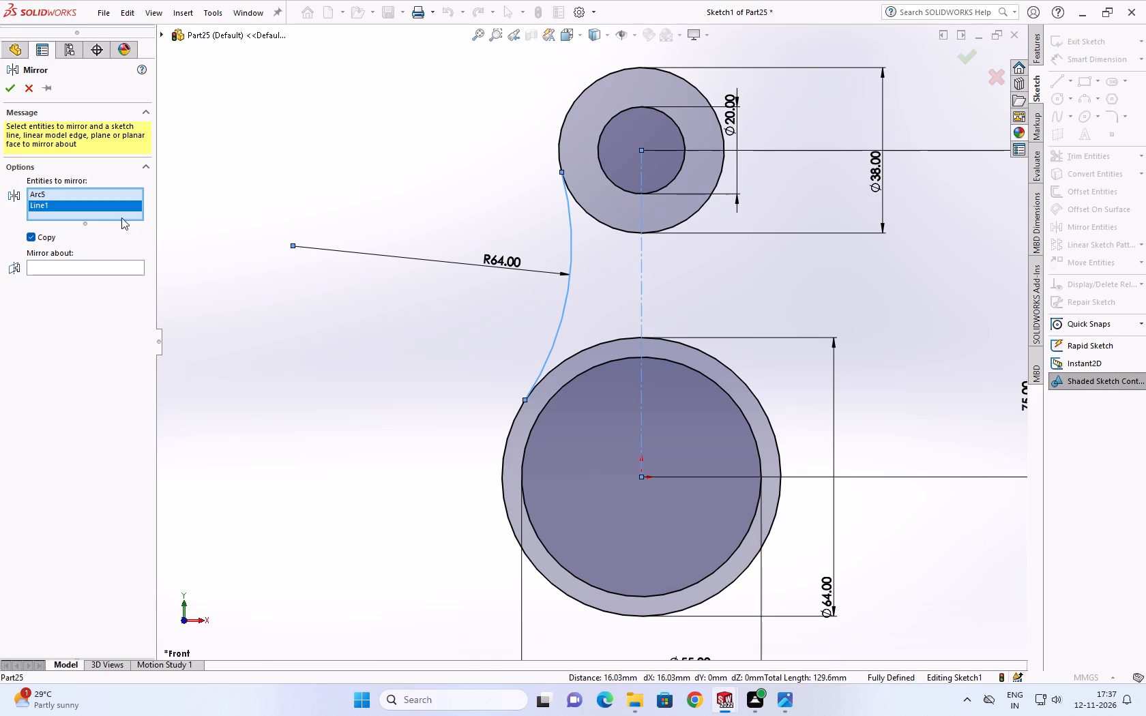
left_click(89, 205)
right_click(89, 203)
left_click(118, 232)
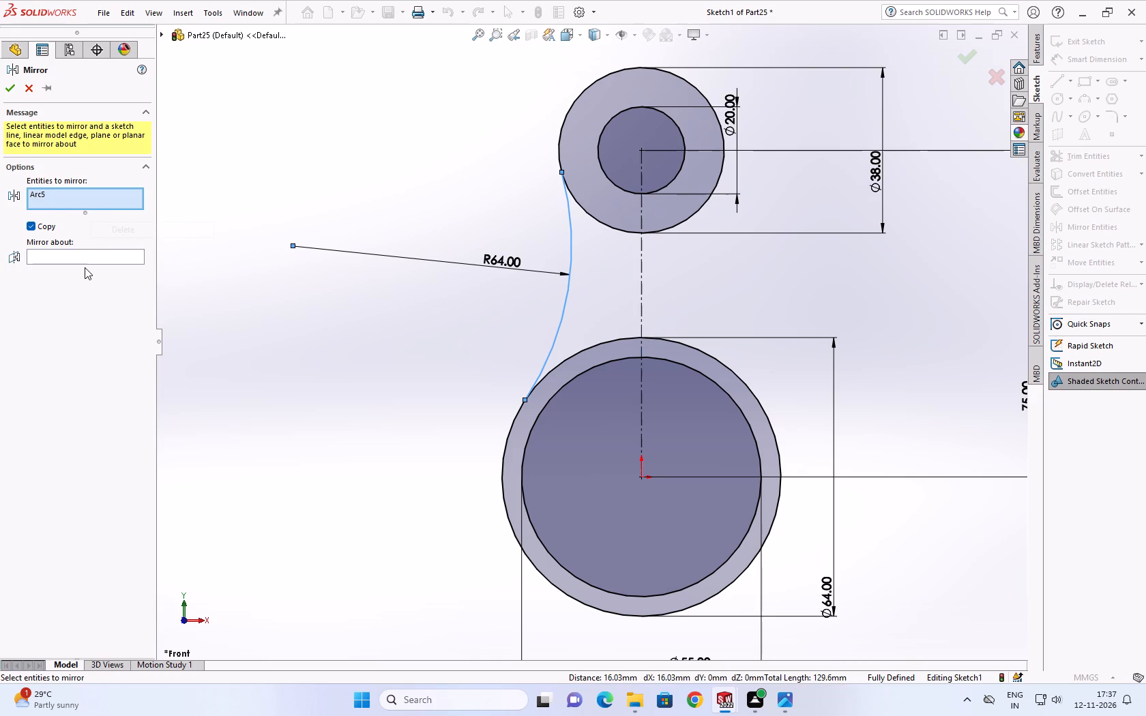
left_click(87, 257)
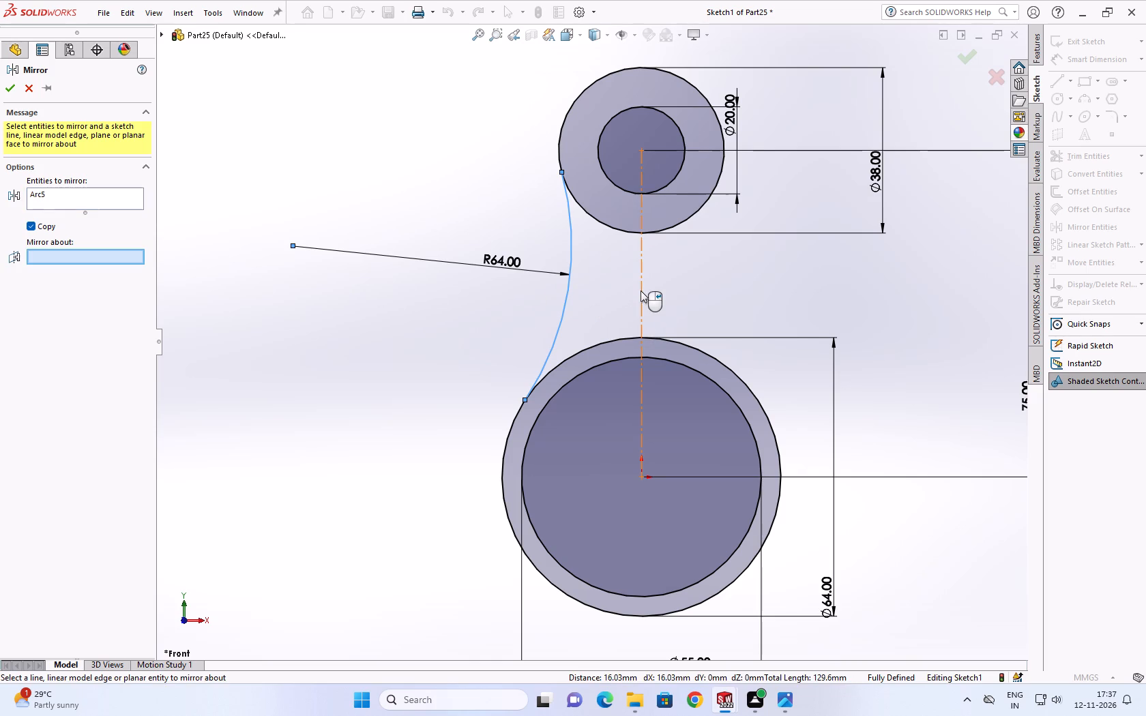
left_click(641, 290)
left_click(10, 87)
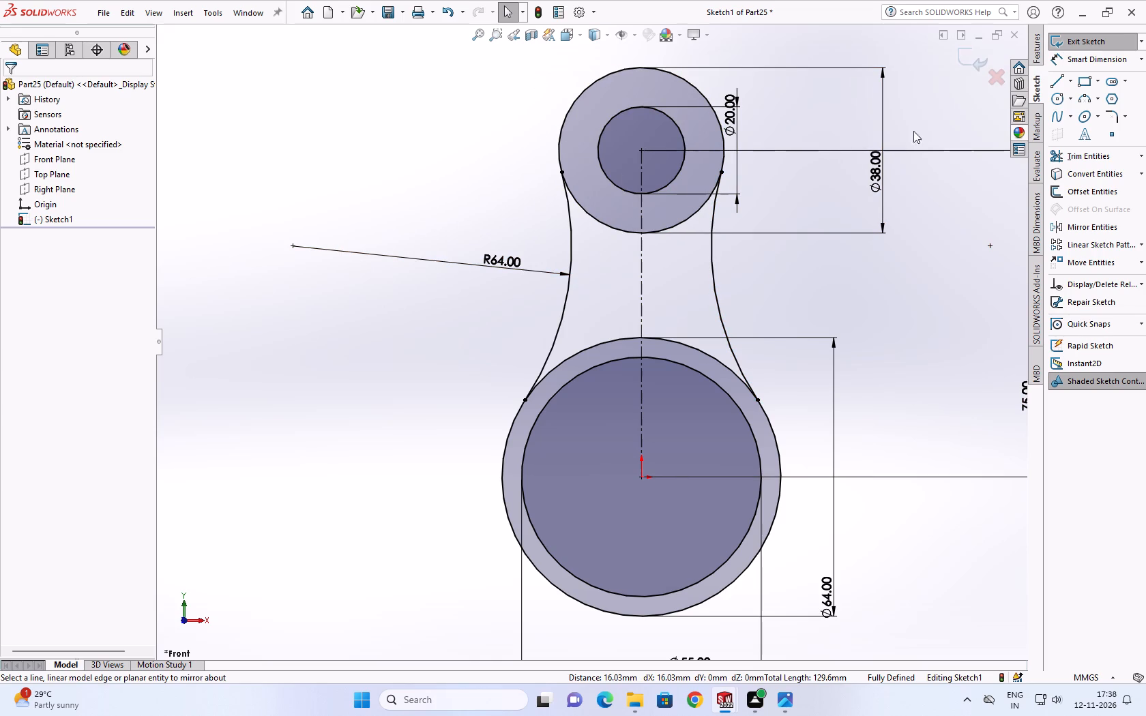
Sketch two concentric circles centred on the origin inside the 55 mm circle, with radii of about 17.6 mm and 9 mm.
left_click(1057, 99)
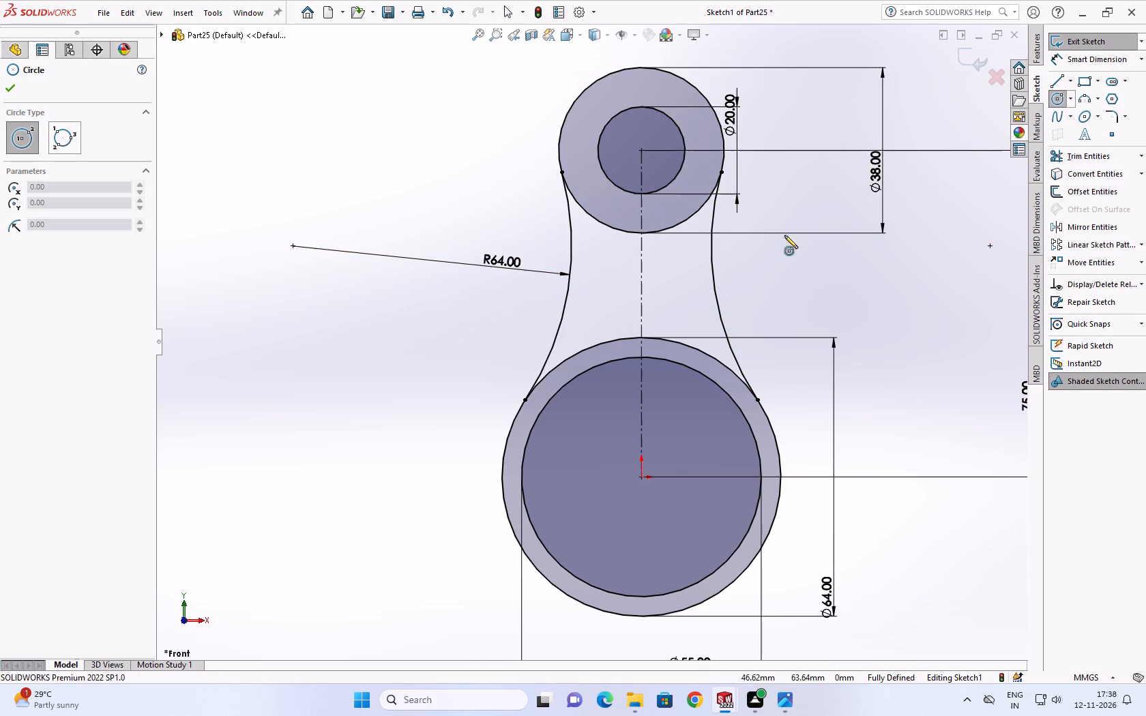
left_click(641, 480)
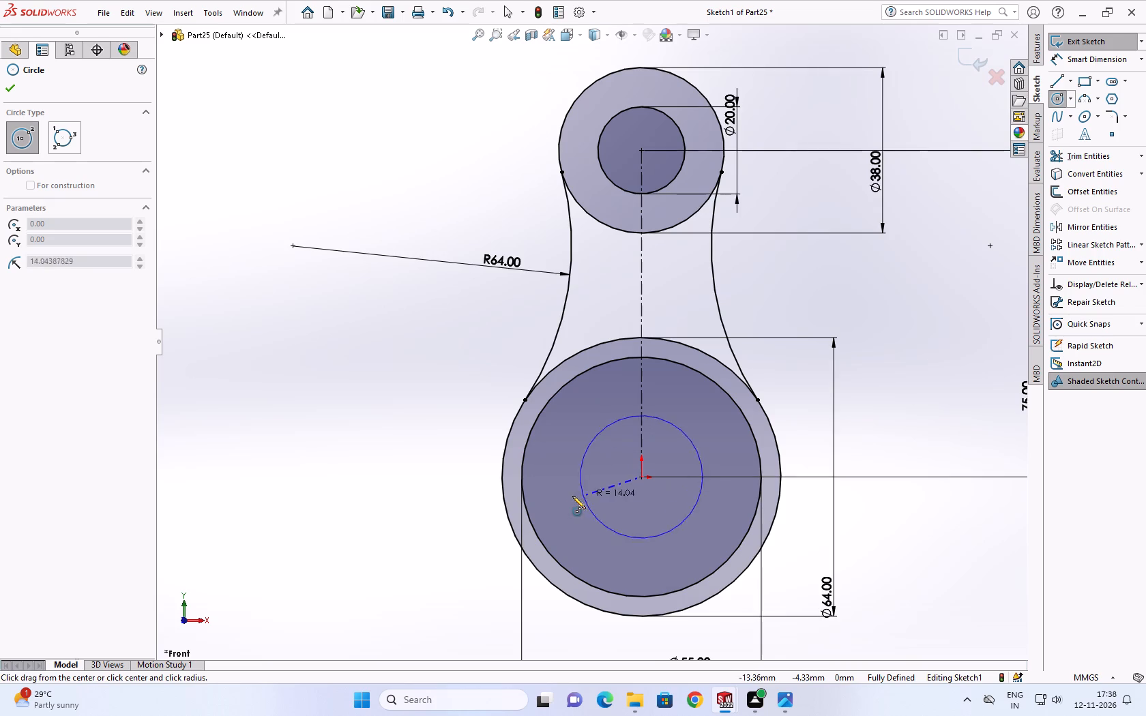
left_click(568, 497)
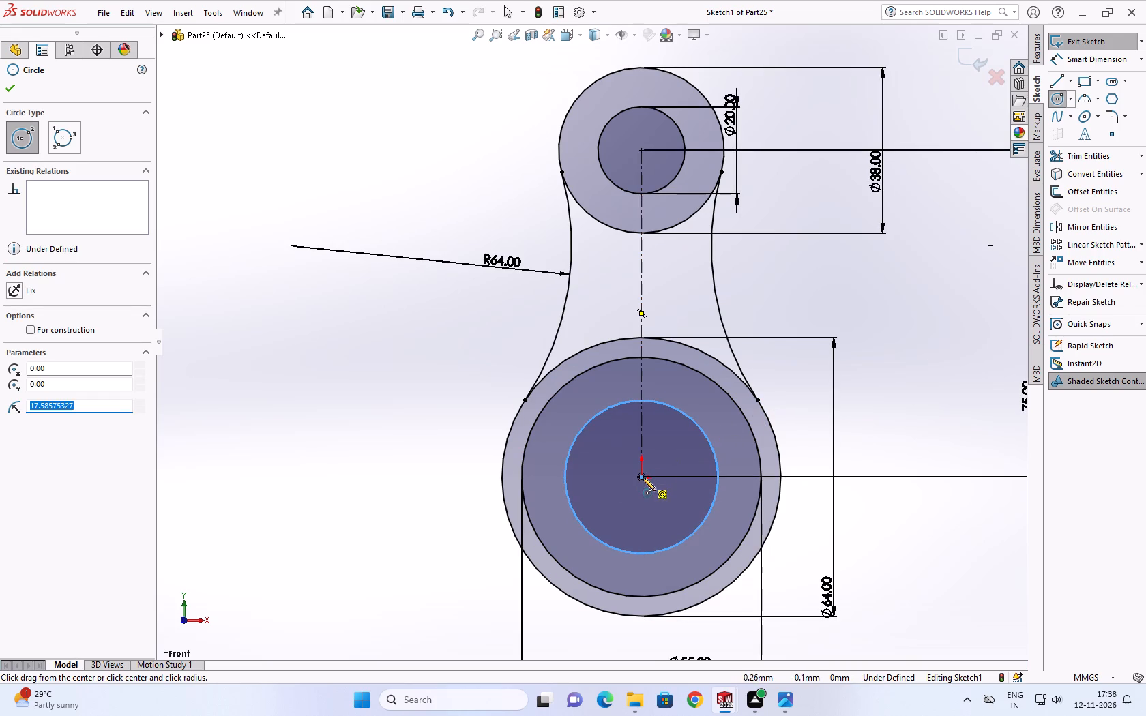
left_click(643, 477)
left_click(610, 501)
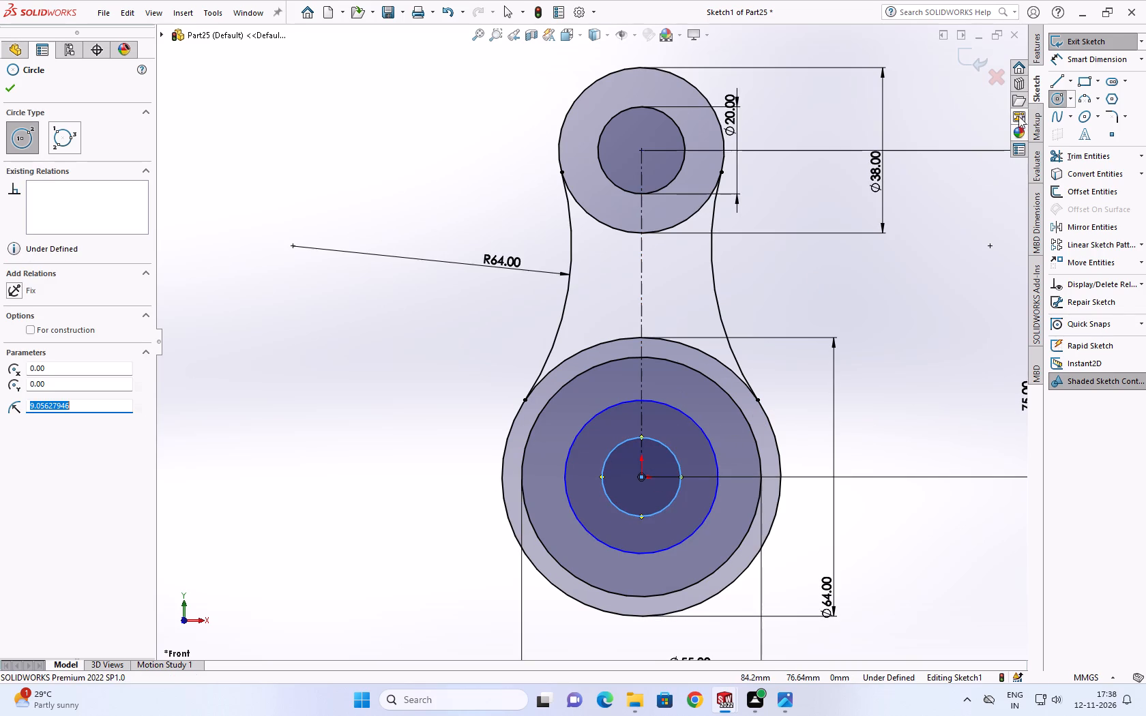
Dimension the larger of the two new circles at the origin to a 43 mm diameter, checking the reference drawing.
left_click(1065, 60)
left_click(1063, 61)
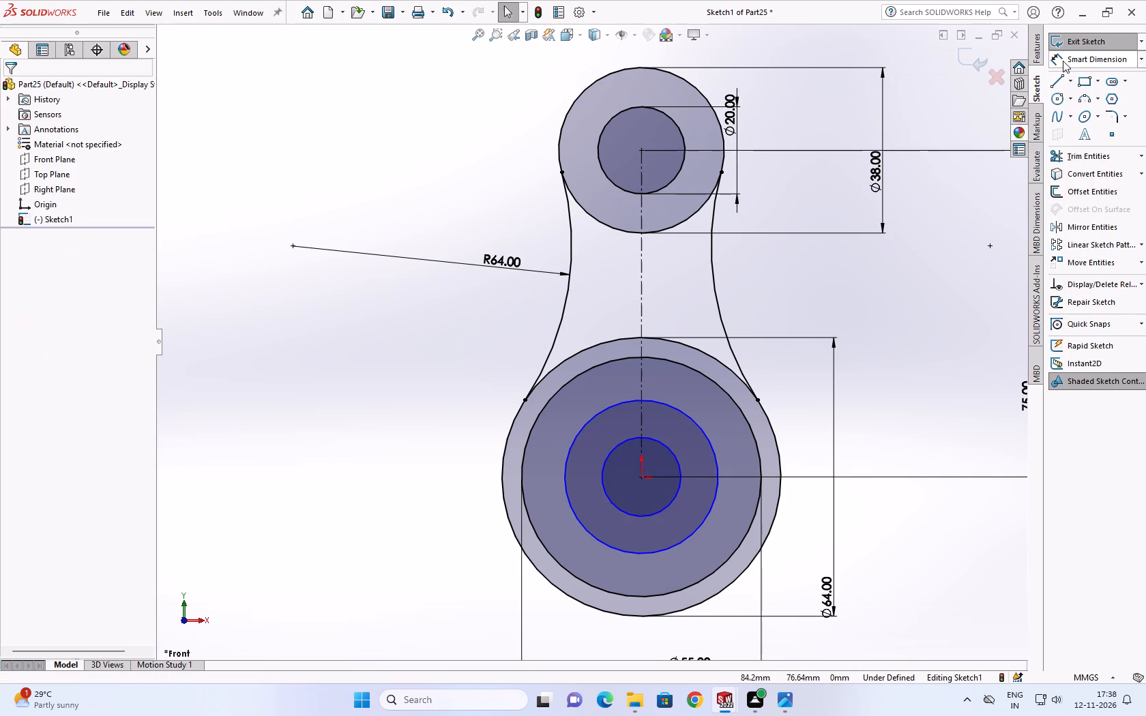
left_click(664, 403)
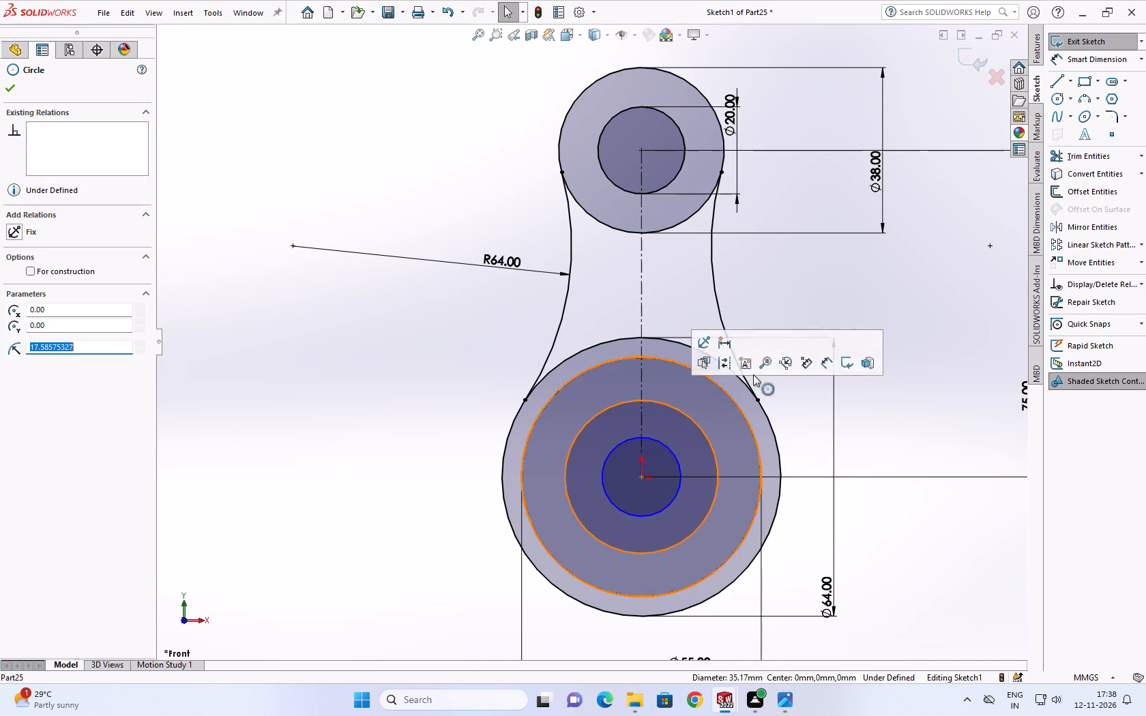
left_click(1063, 53)
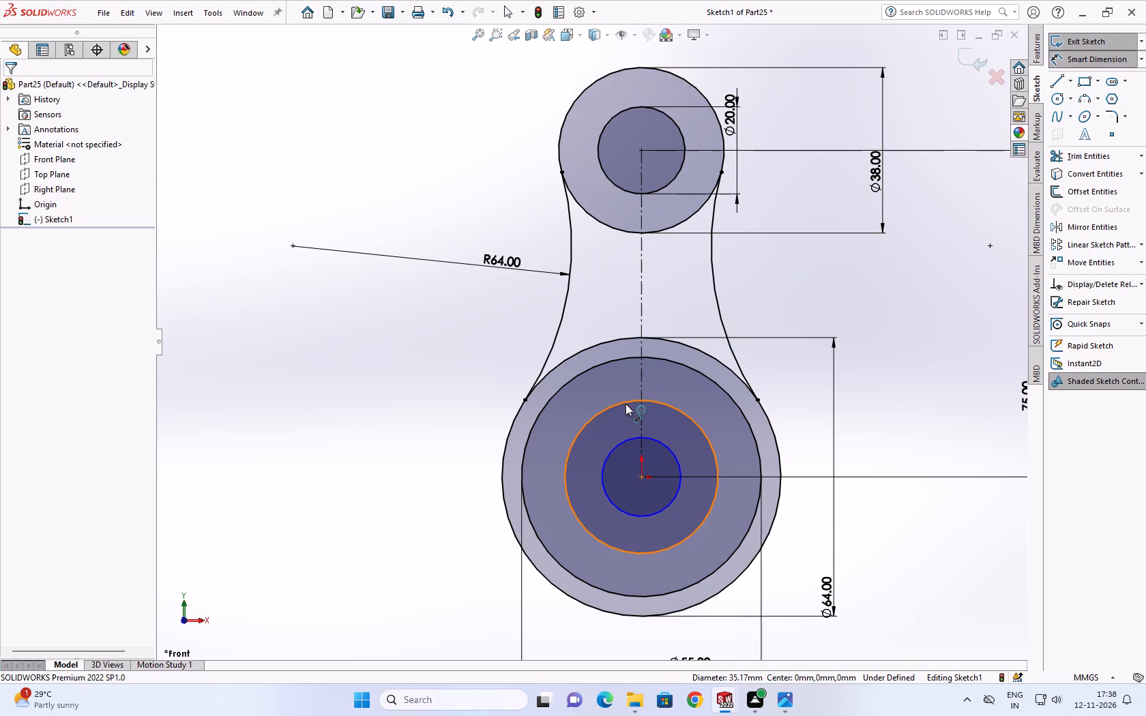
left_click(626, 404)
left_click(779, 357)
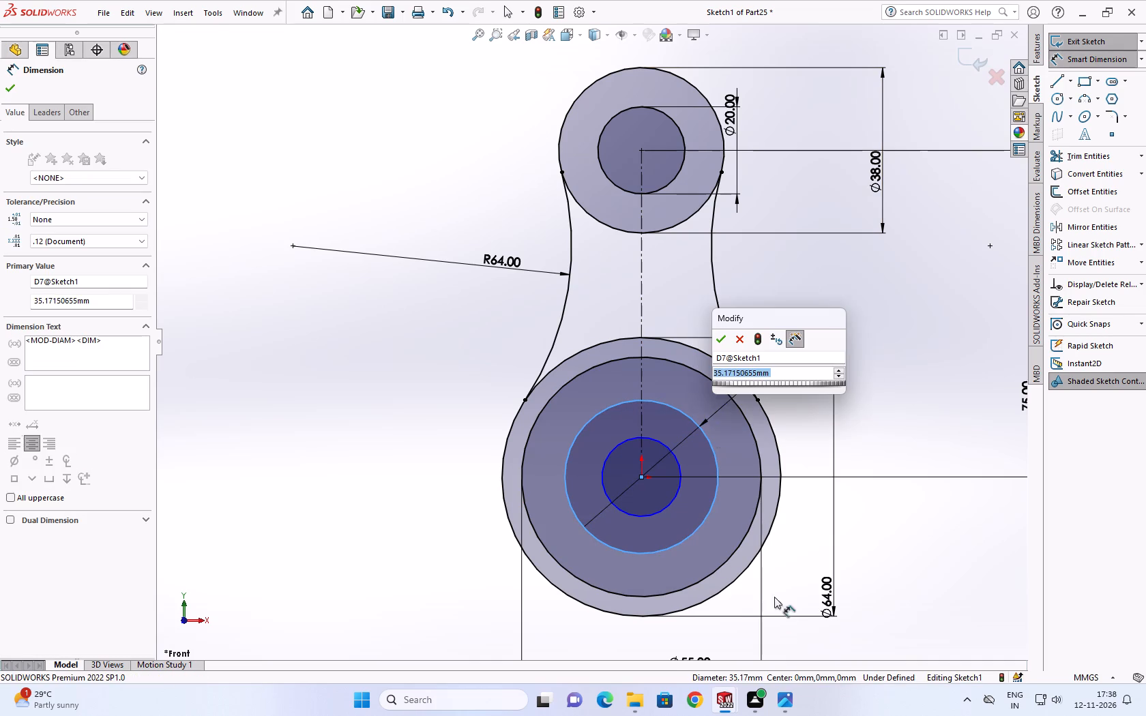
left_click(778, 694)
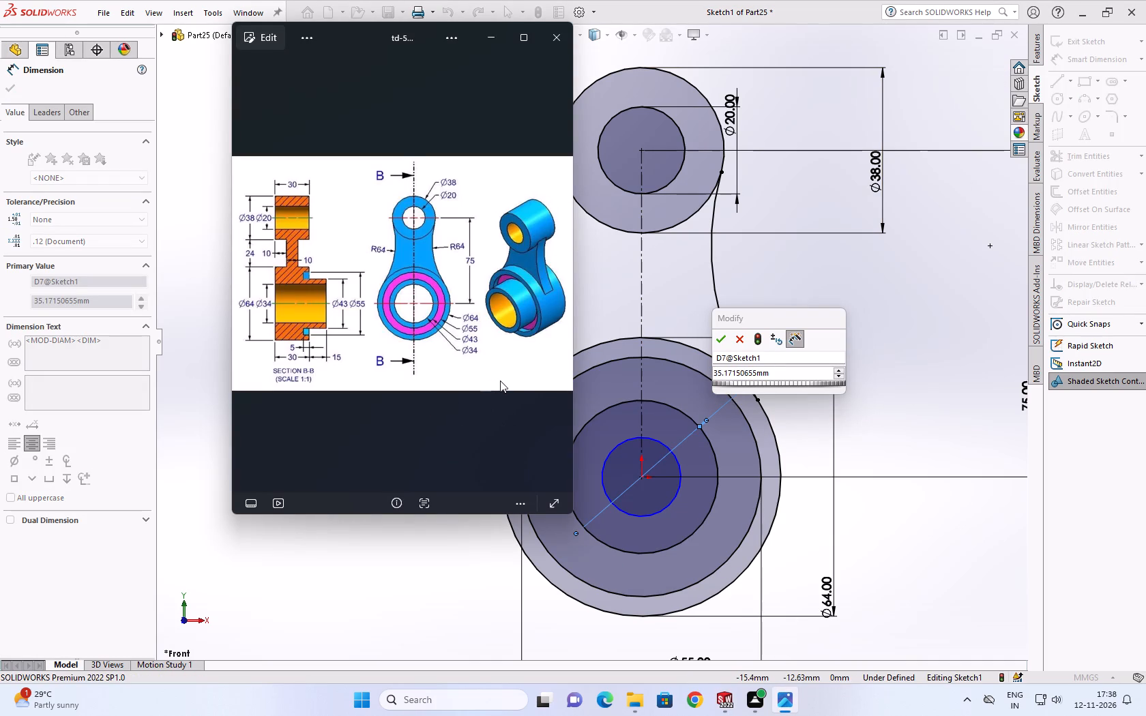
double_click(776, 373)
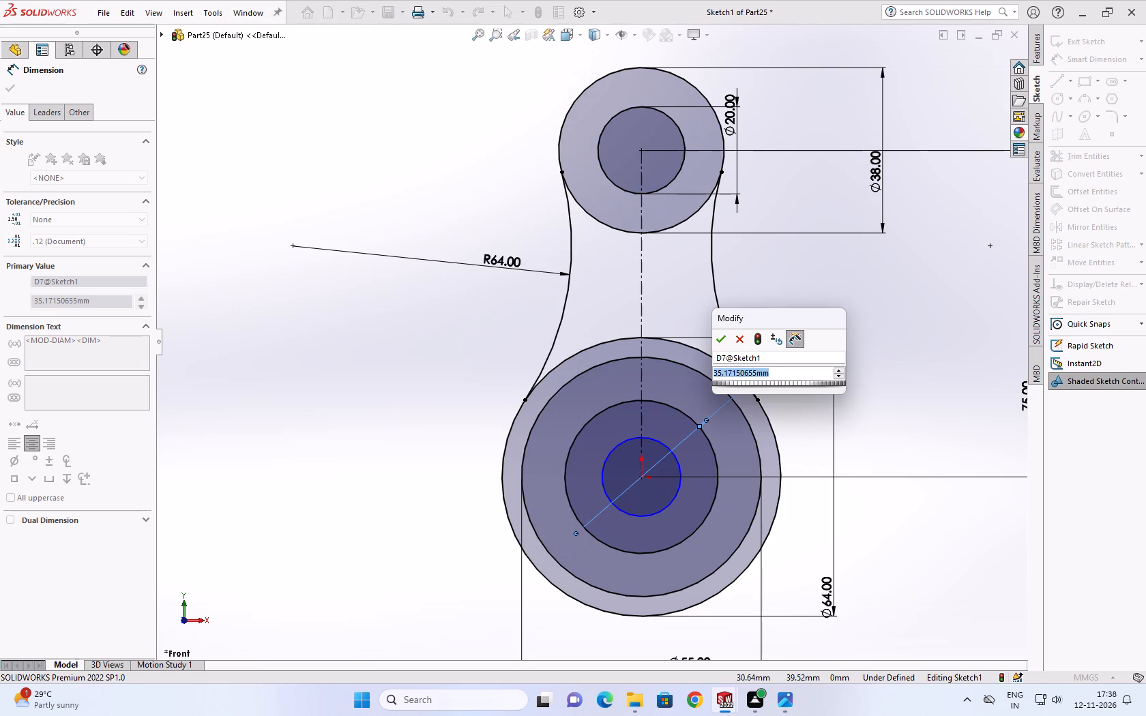
key("4")
key("3")
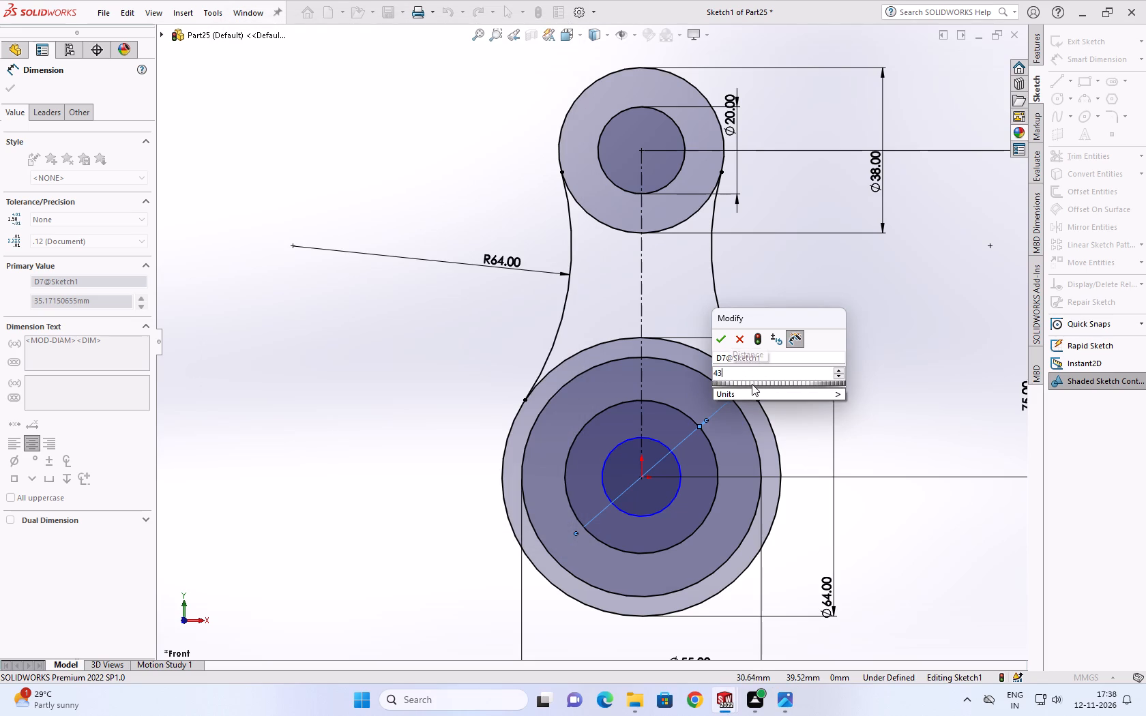
key("Return")
Dimension the innermost circle at the origin to a 34 mm diameter.
left_click(677, 465)
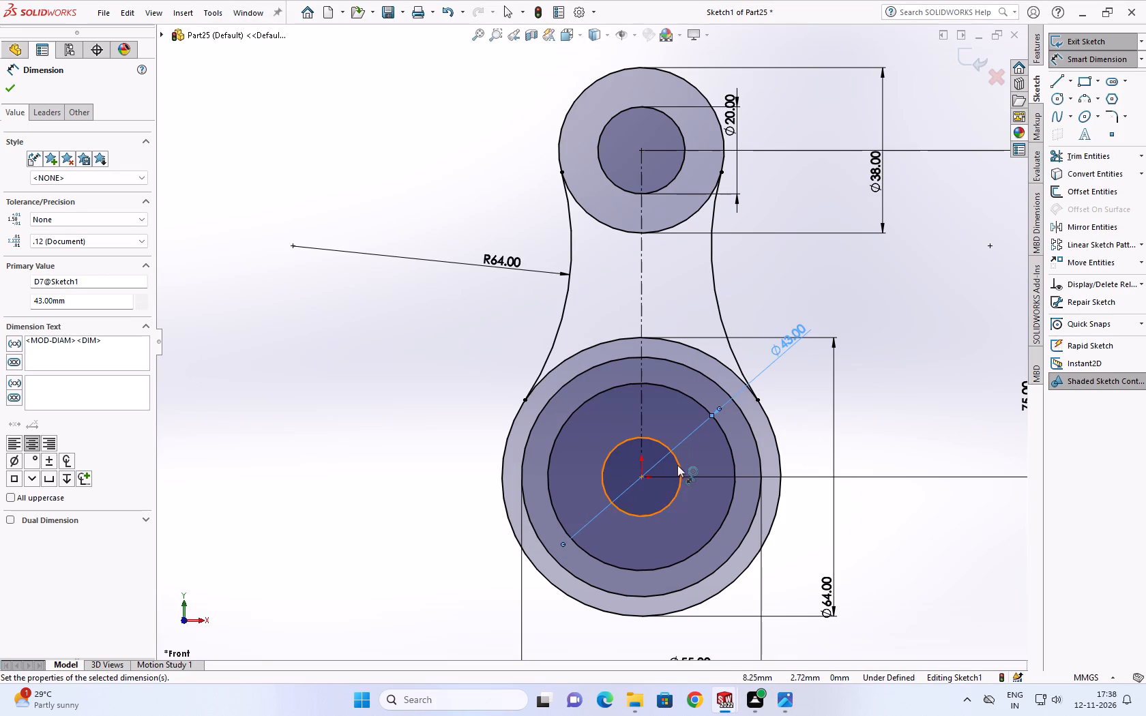
left_click(860, 387)
type("34")
key("Return")
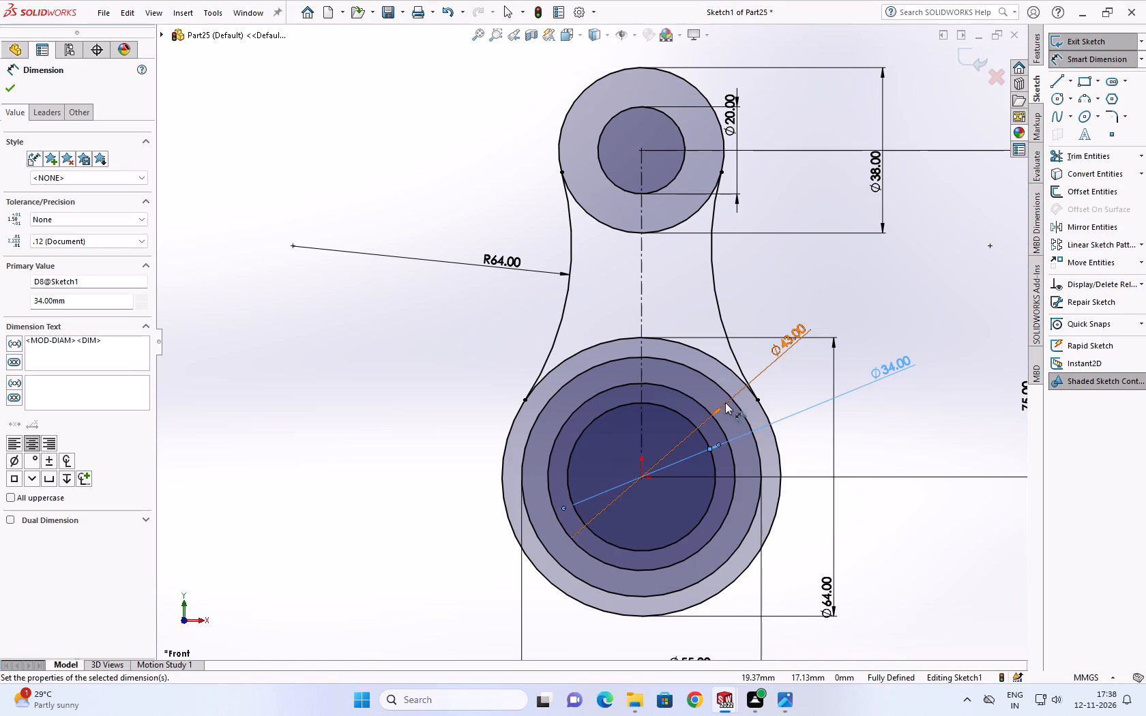
scroll(655, 428, "up", 2)
scroll(525, 424, "down", 1)
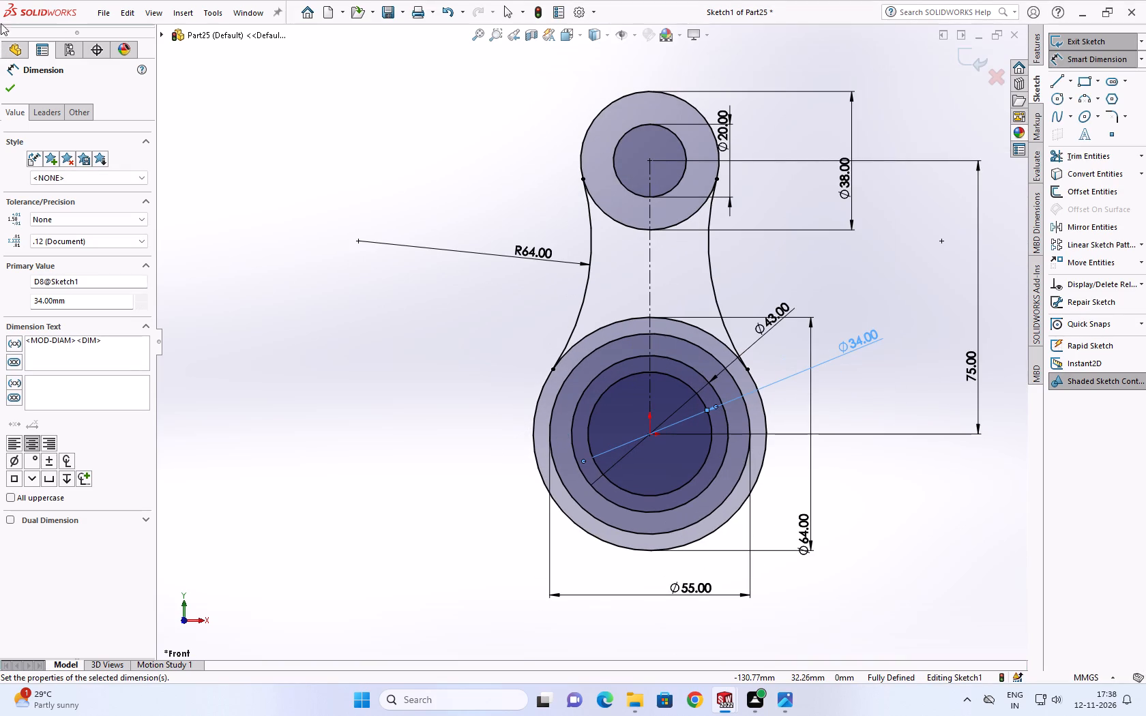
left_click(10, 87)
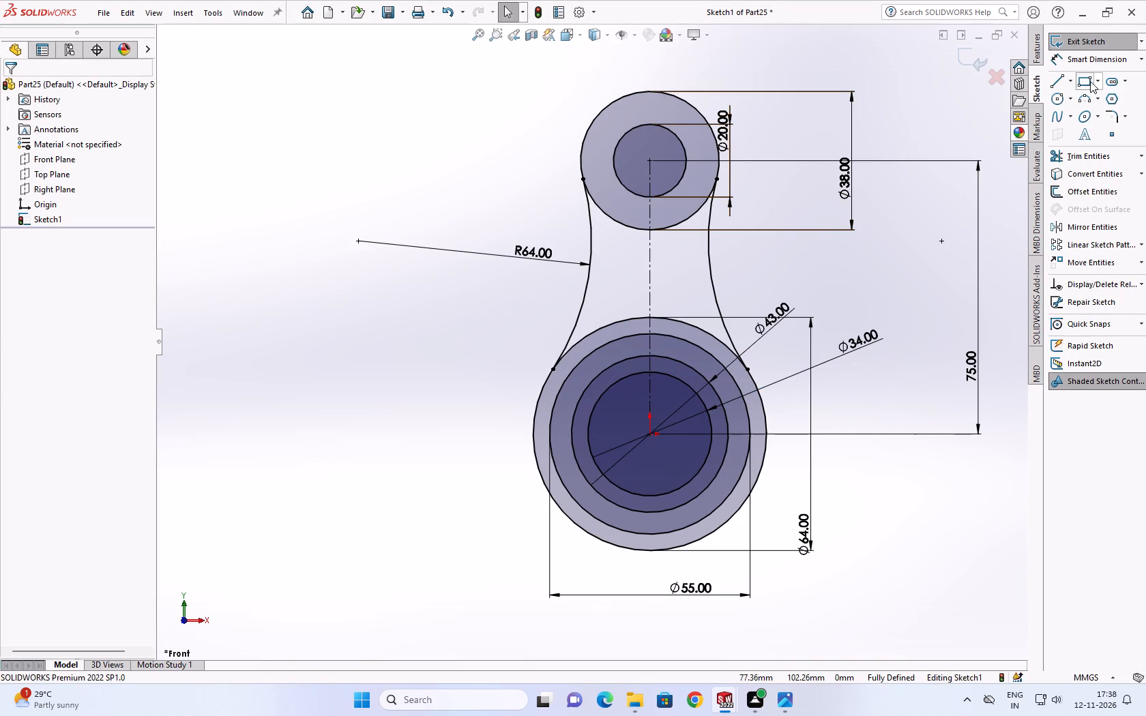
Extrude the ring between the 64 mm and 55 mm circles as a 30 mm Blind boss, checking the reference drawing.
left_click(1033, 53)
left_click(1055, 46)
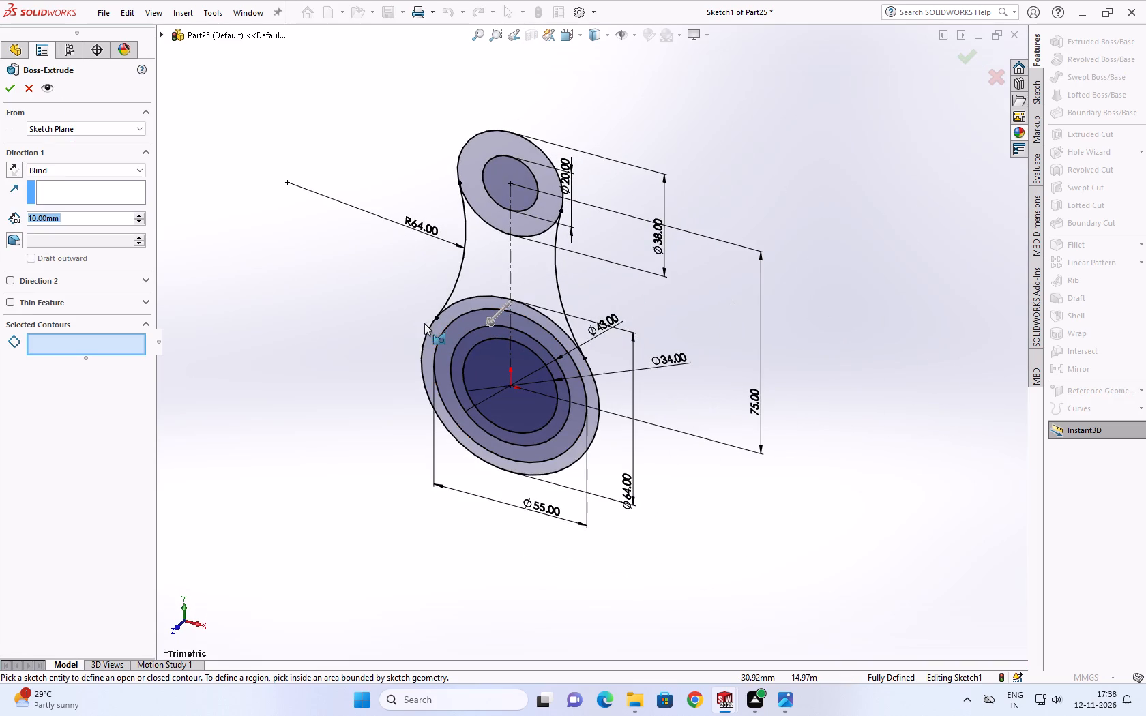
left_click(430, 339)
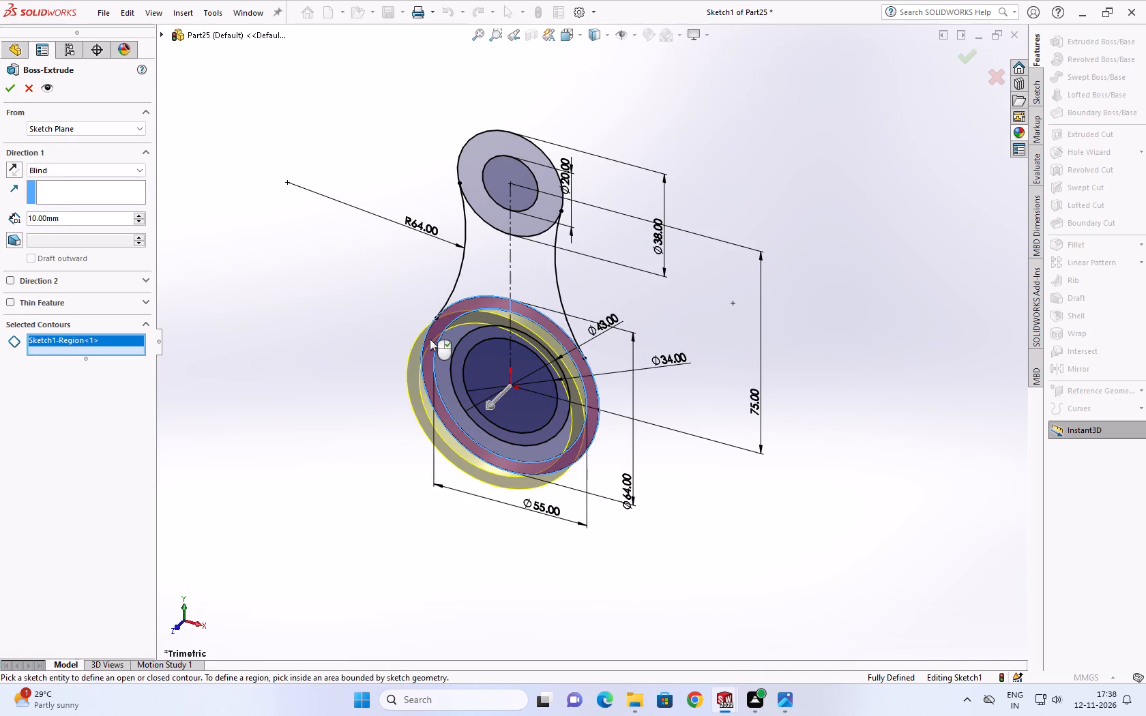
left_click(81, 175)
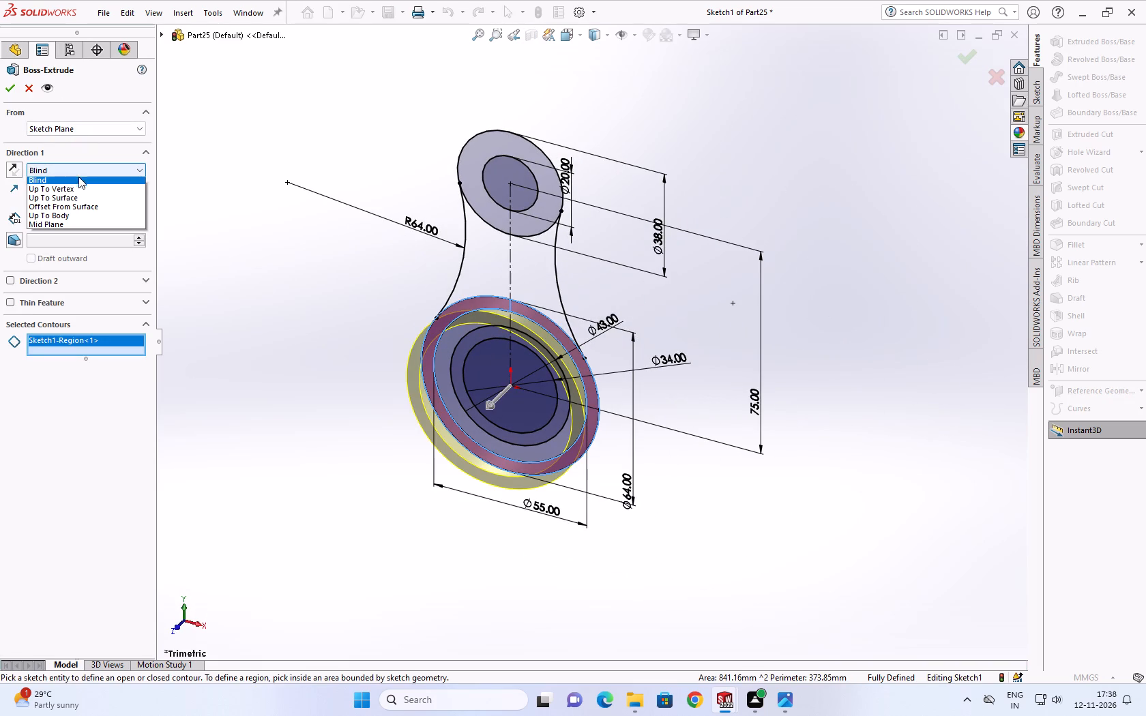
left_click(70, 226)
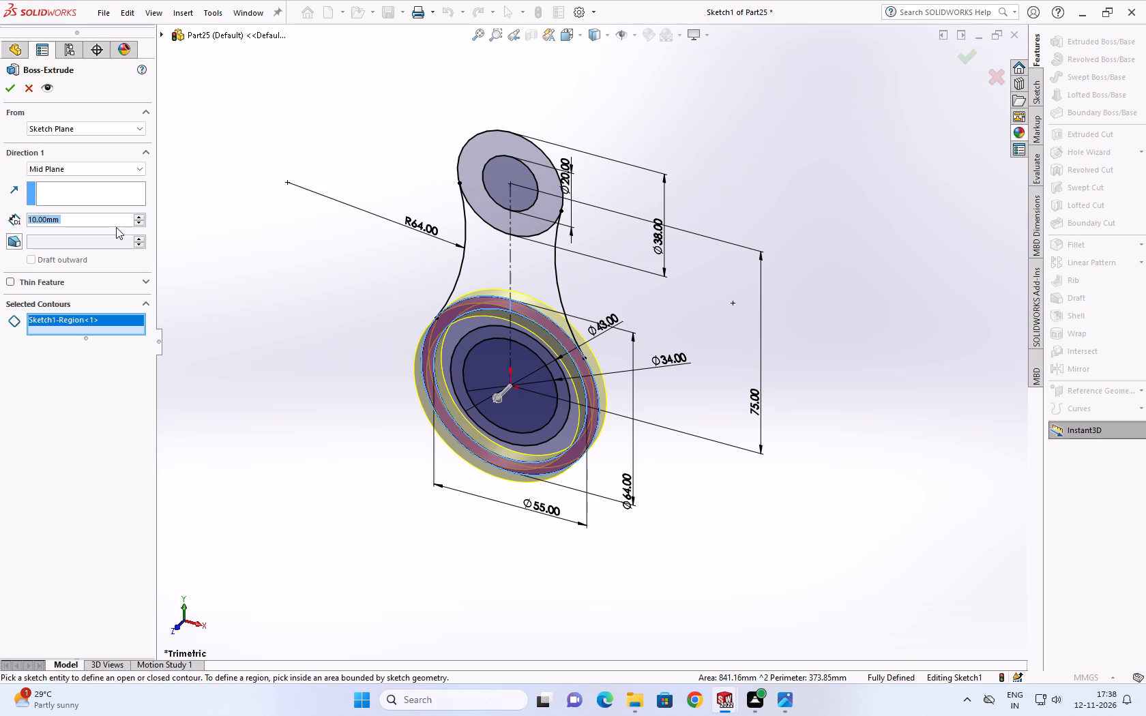
type("30")
key("Return")
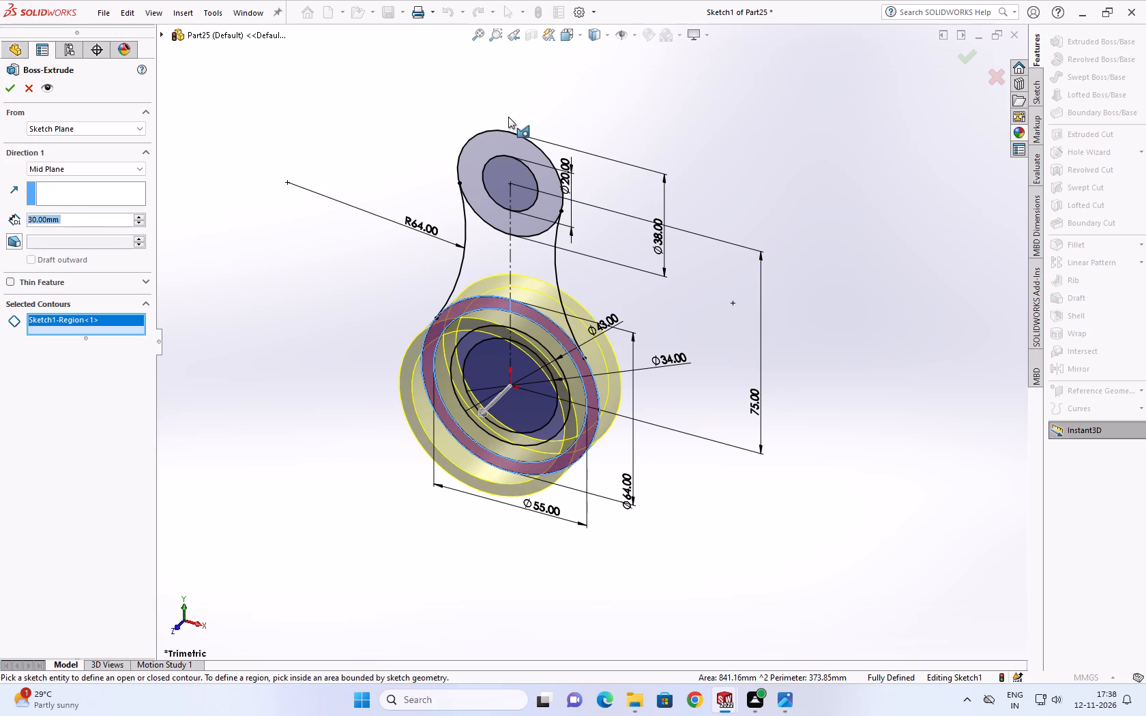
left_click(786, 702)
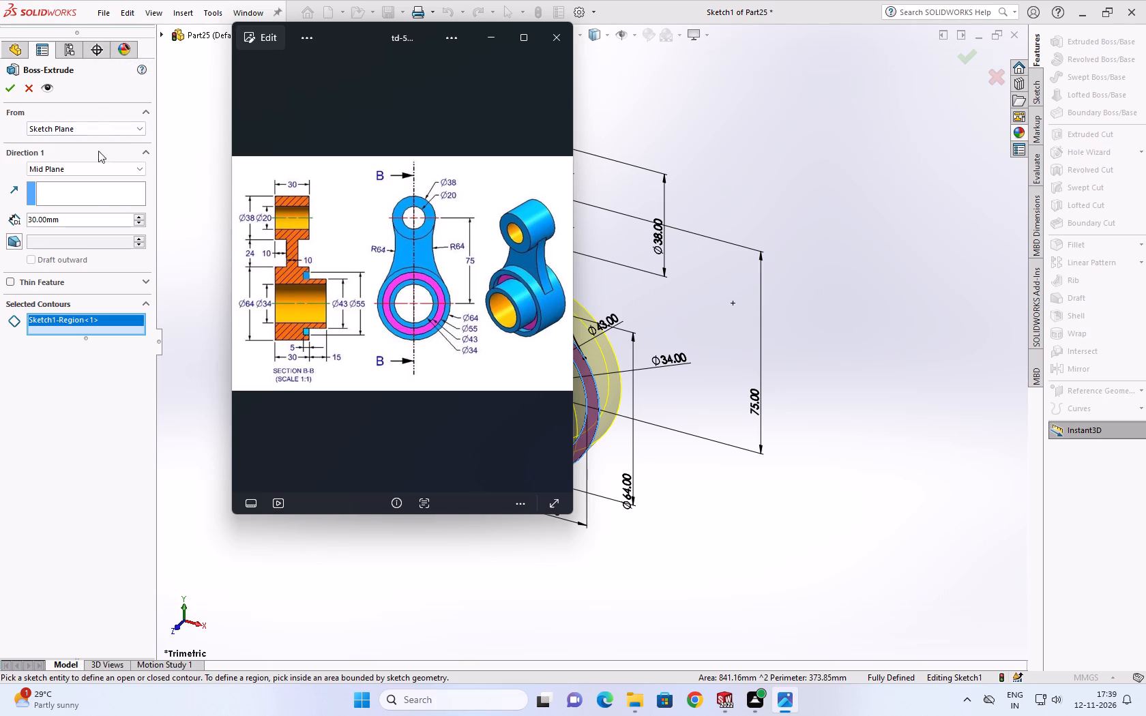
left_click(83, 168)
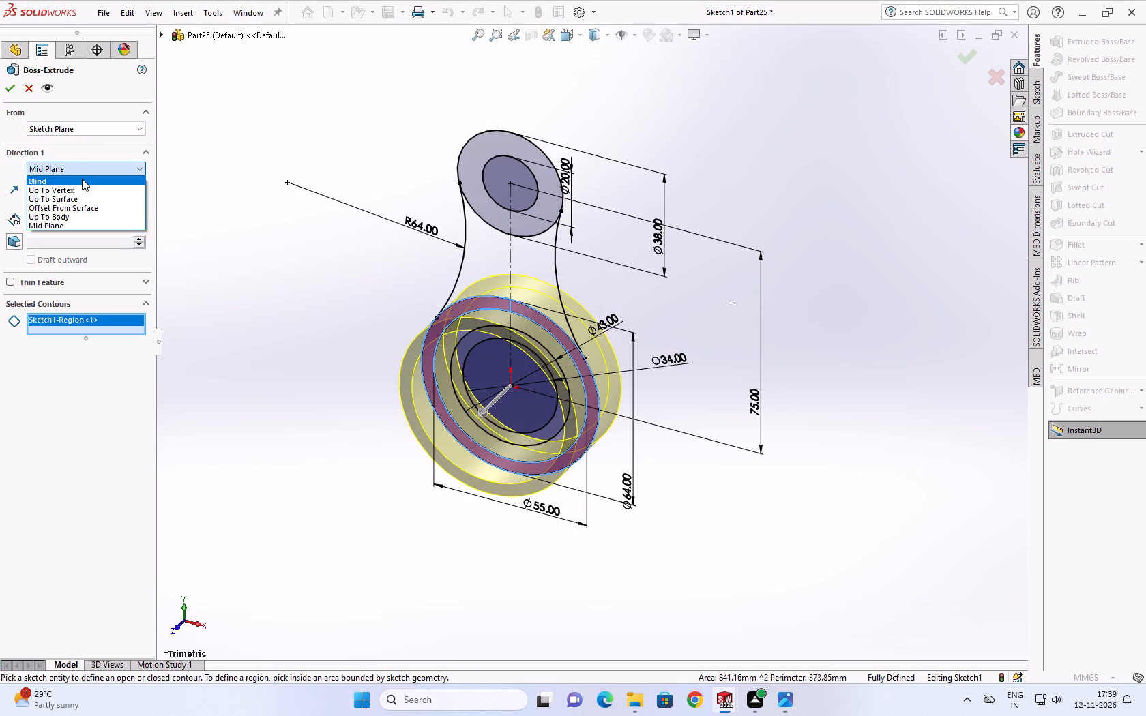
left_click(82, 179)
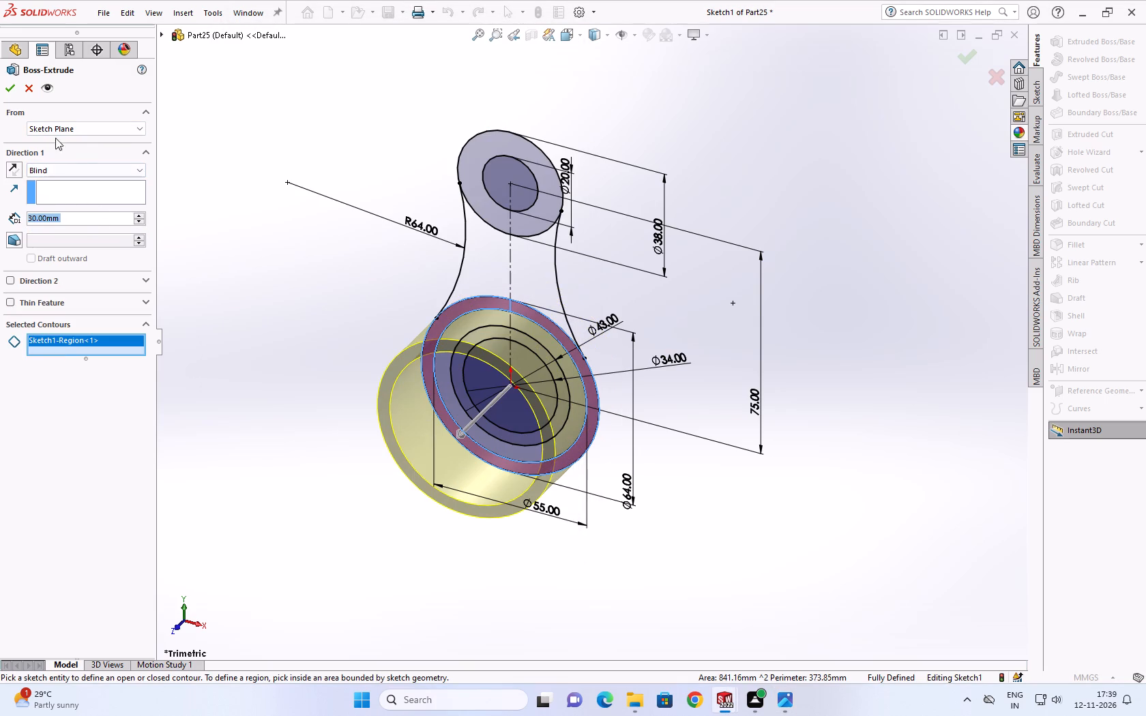
left_click(15, 92)
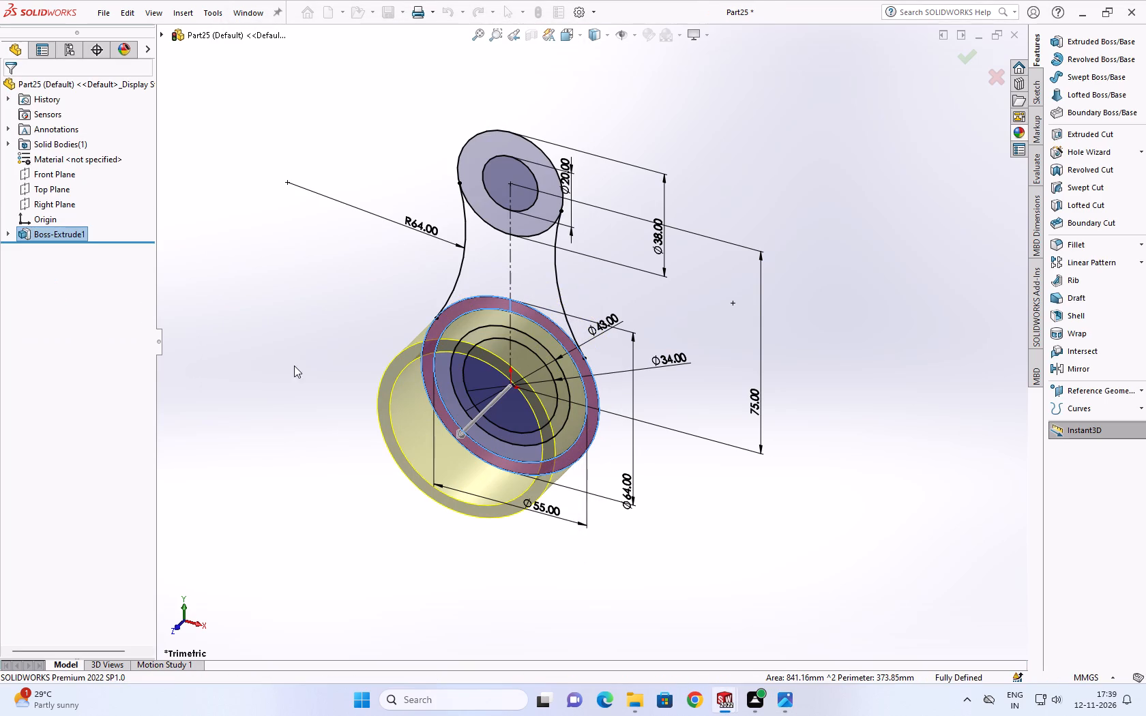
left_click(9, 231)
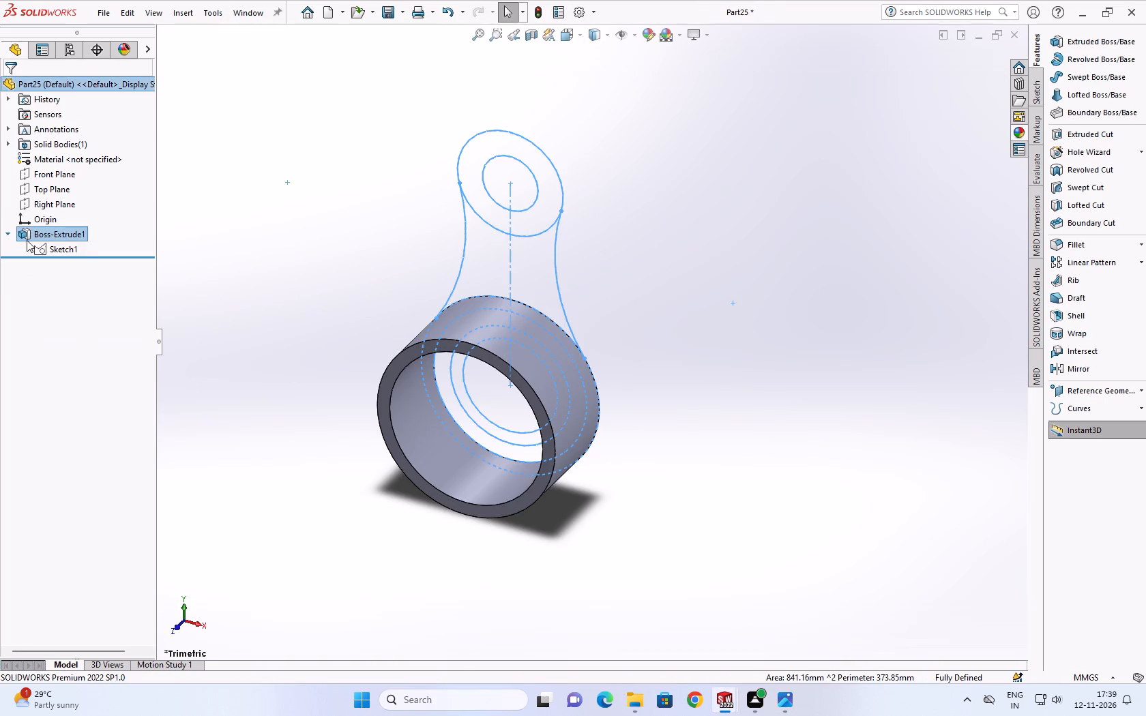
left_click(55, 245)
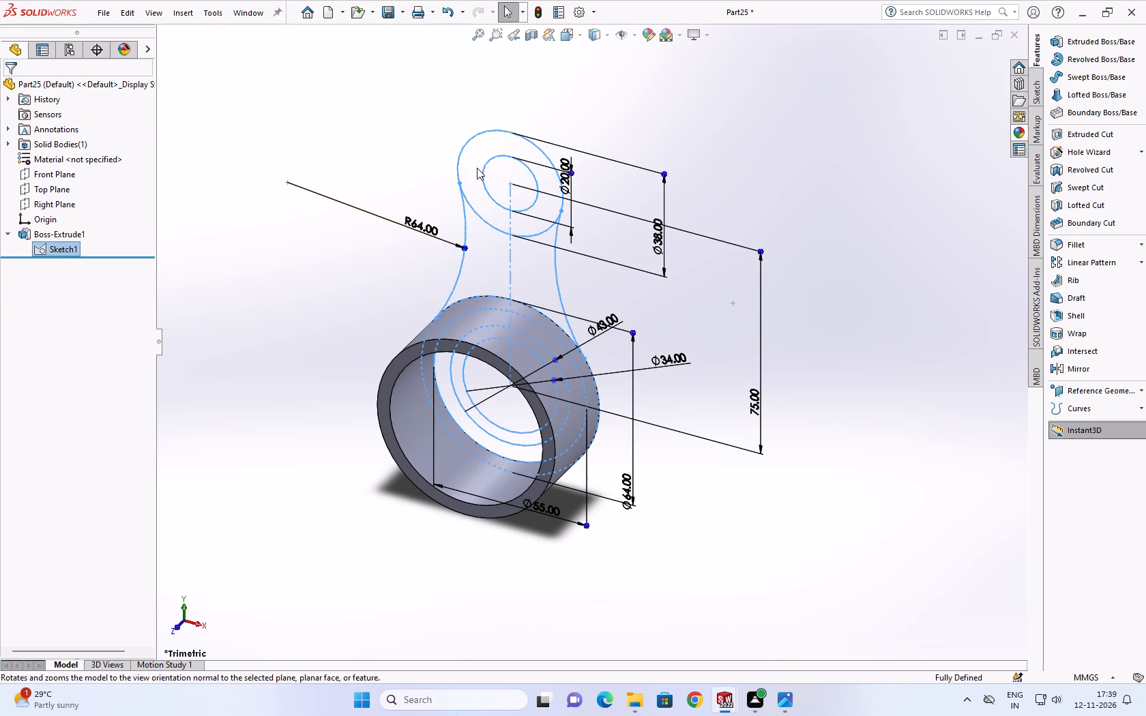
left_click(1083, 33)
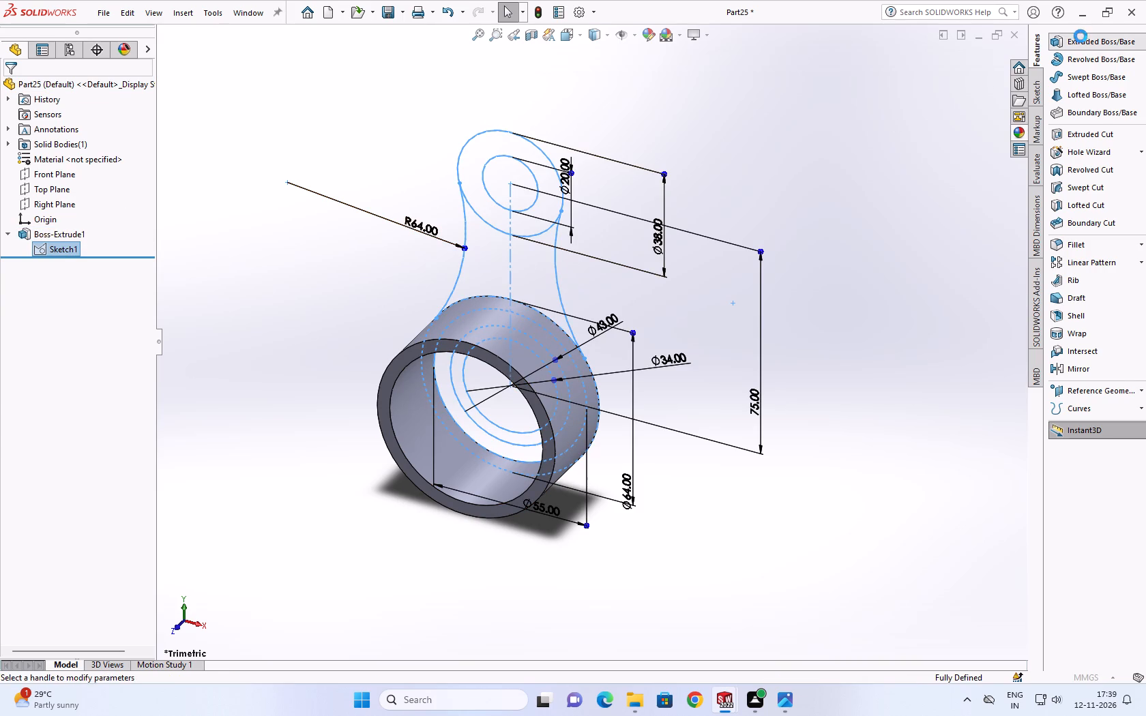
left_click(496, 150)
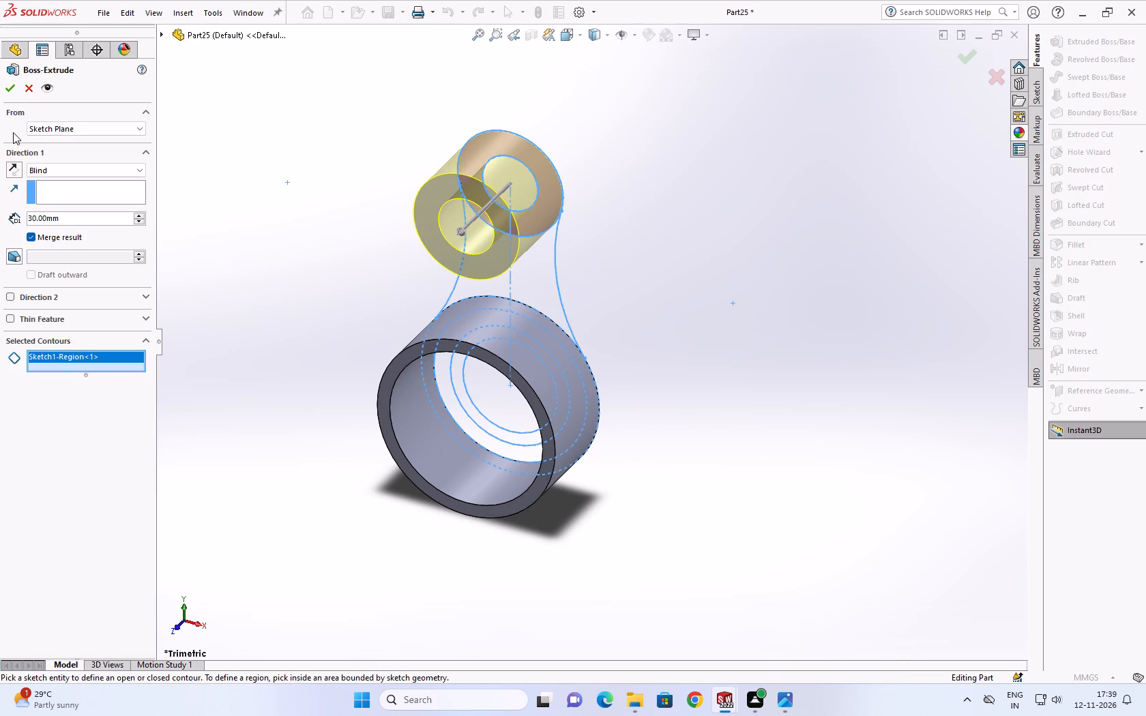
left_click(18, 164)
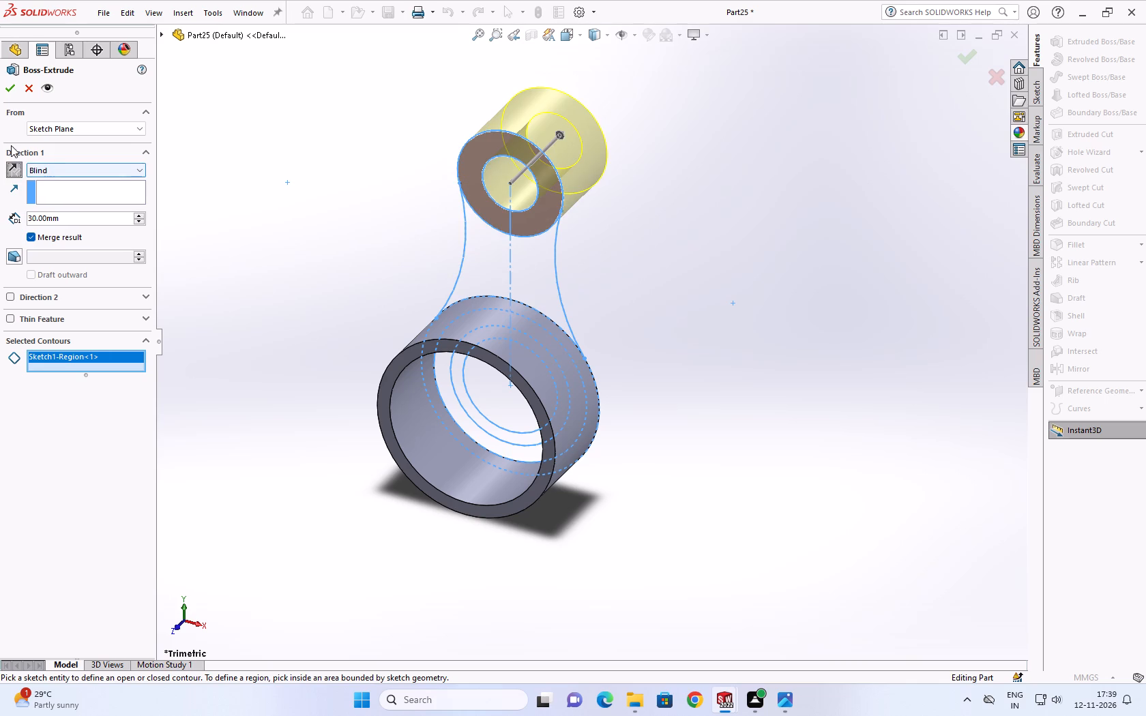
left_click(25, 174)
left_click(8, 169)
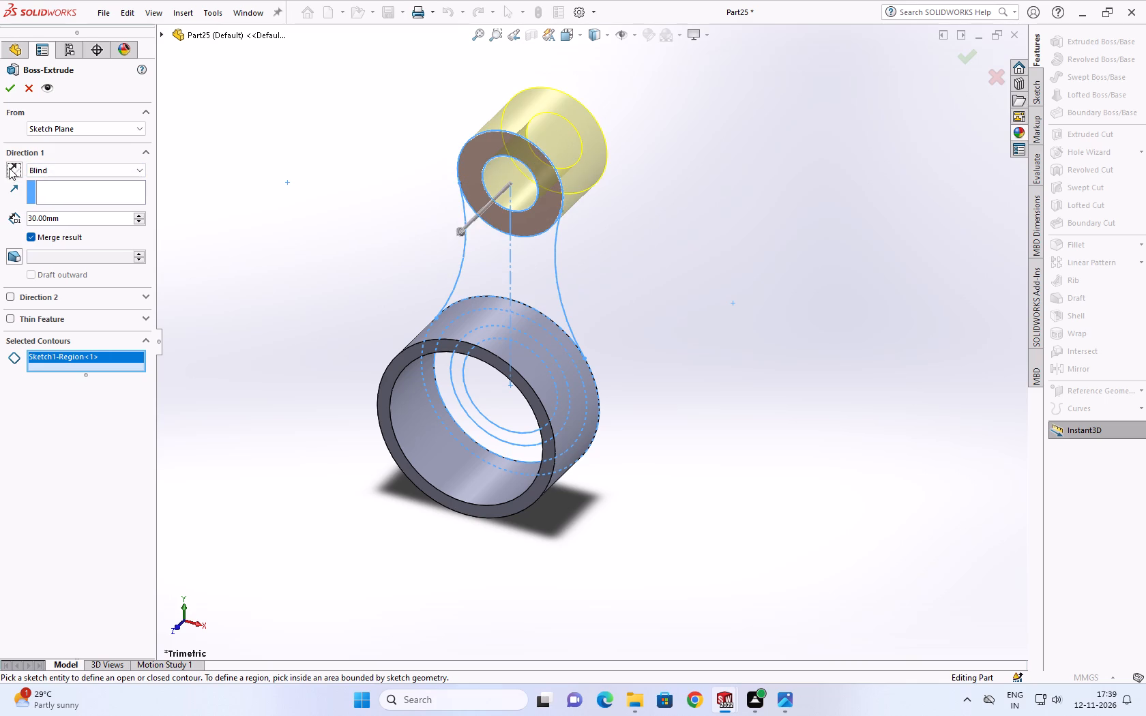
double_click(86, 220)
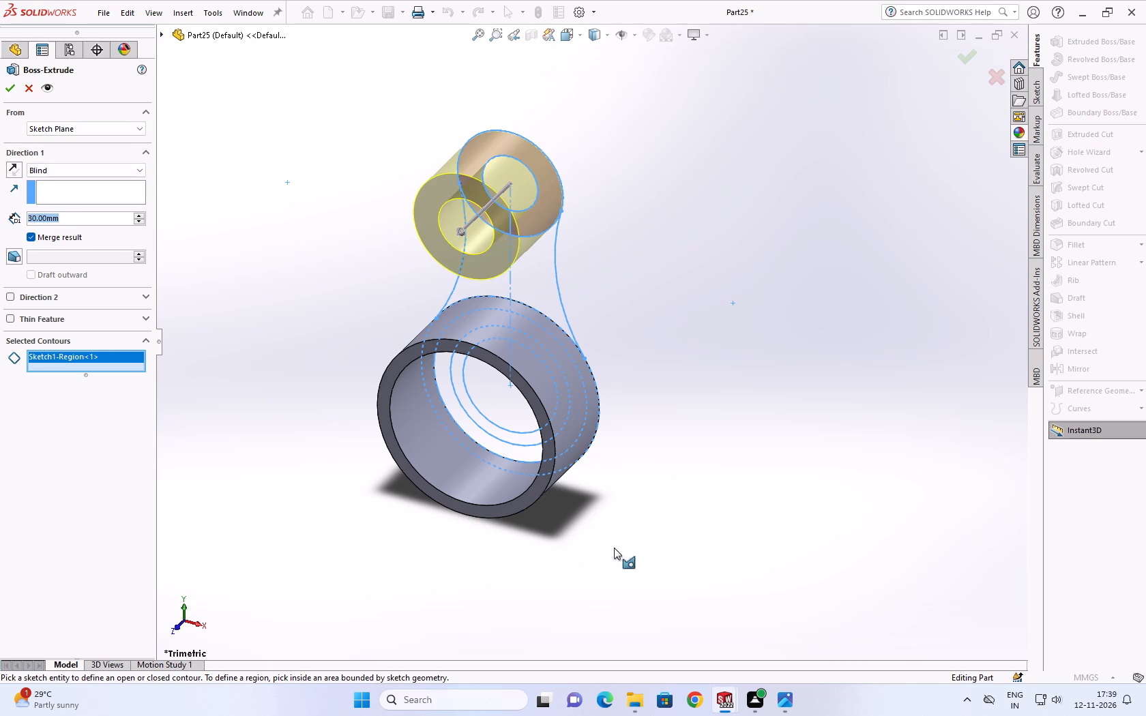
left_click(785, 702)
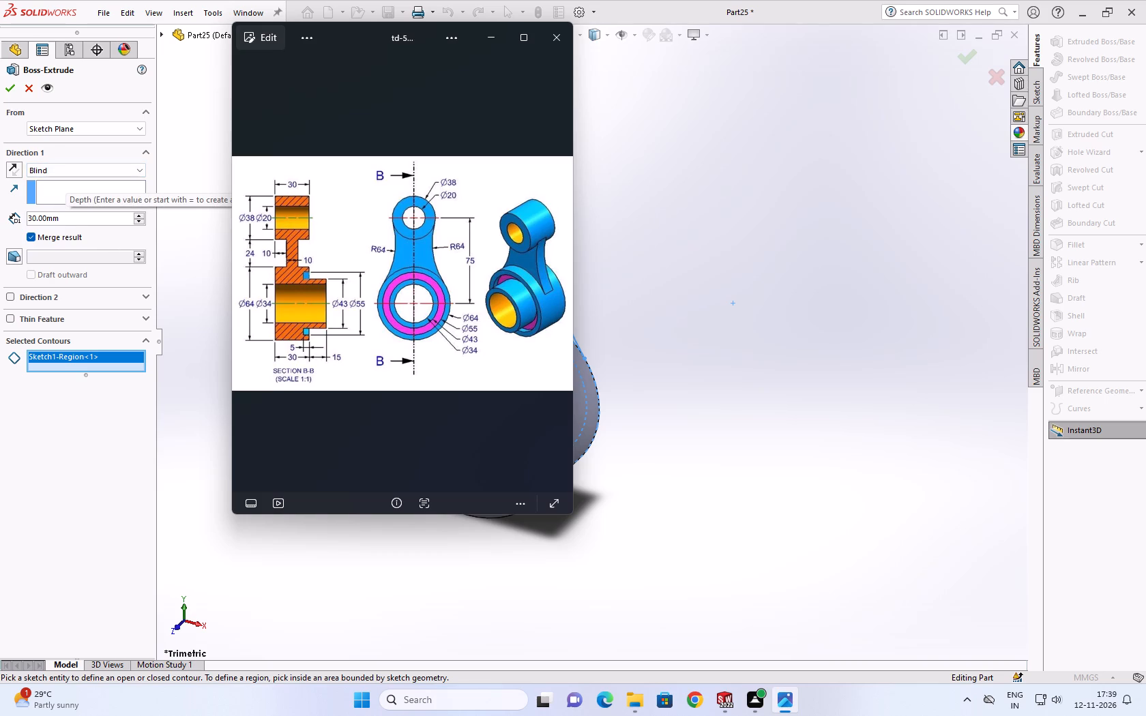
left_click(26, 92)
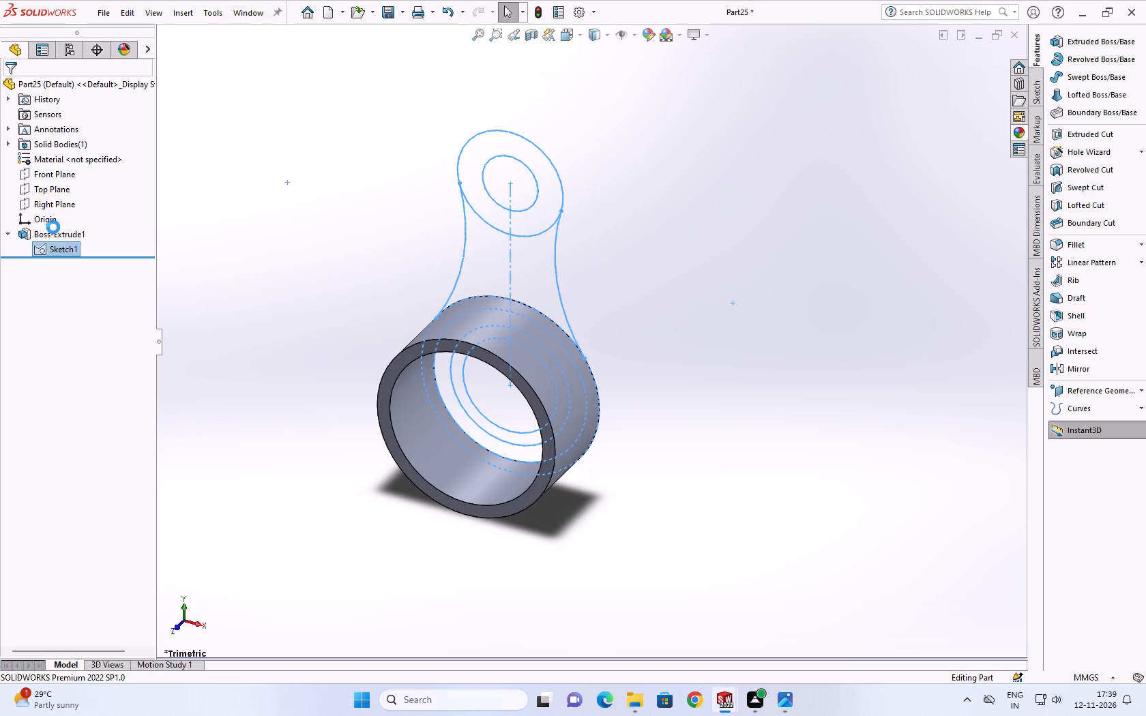
Edit the large ring's extrusion to Mid Plane, adding the small hub's 38 mm circle and the ring between its 38 and 20 mm circles as contours.
left_click(50, 235)
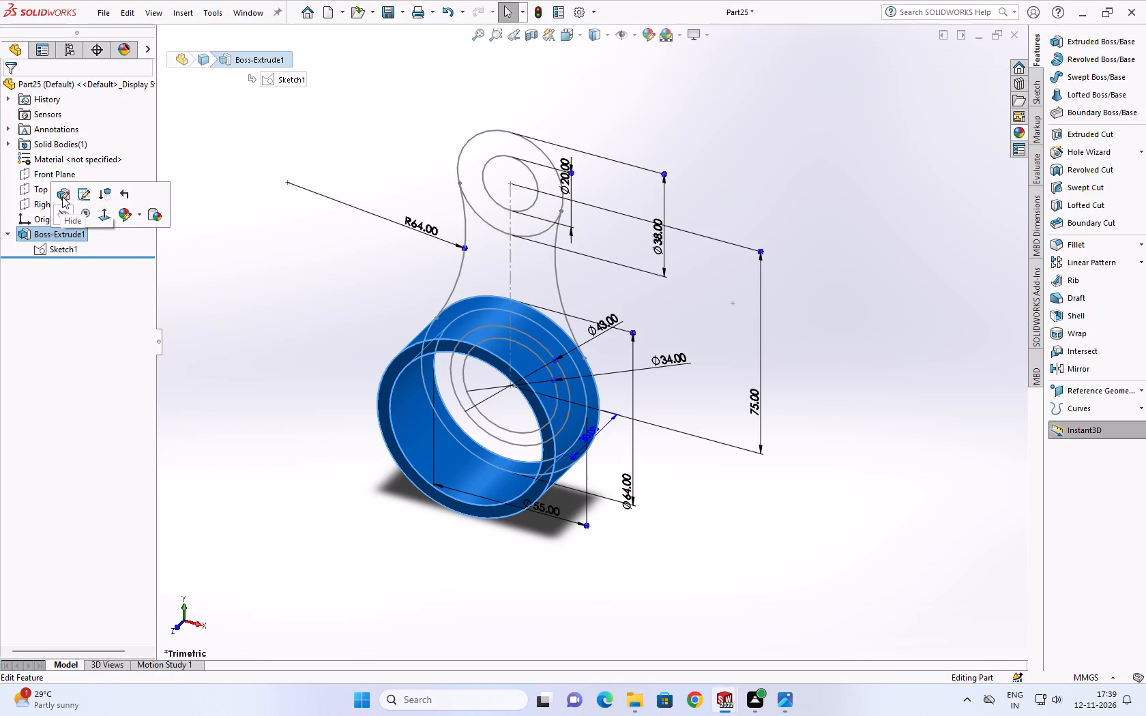
left_click(63, 196)
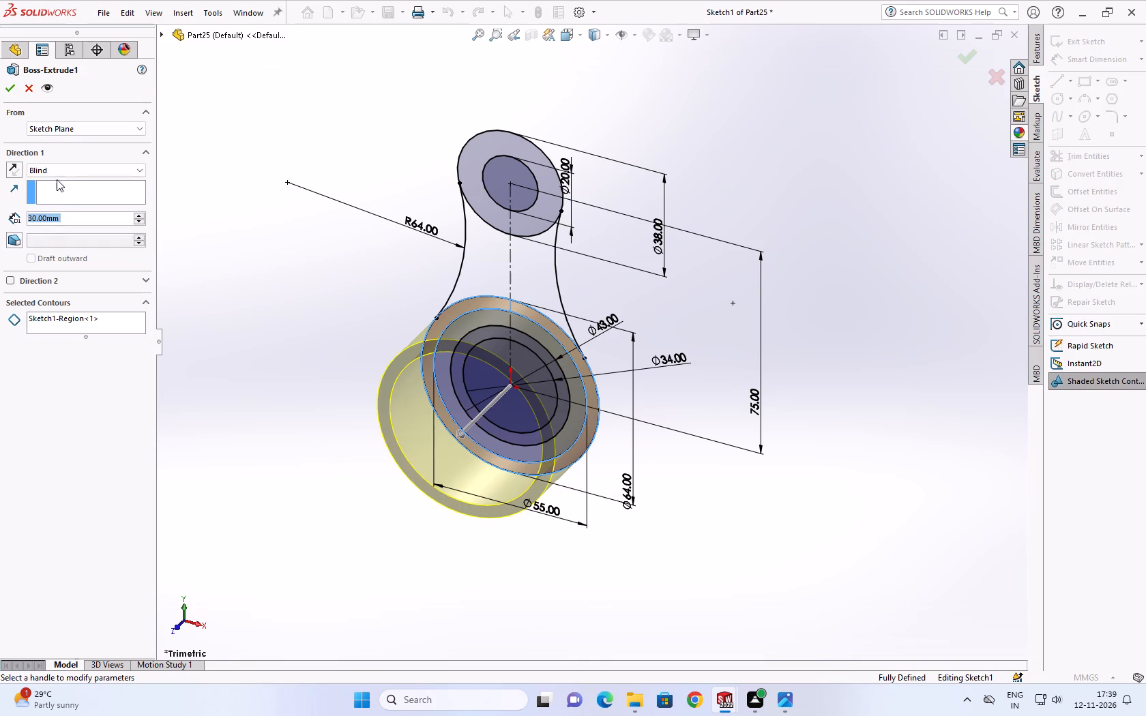
left_click(59, 163)
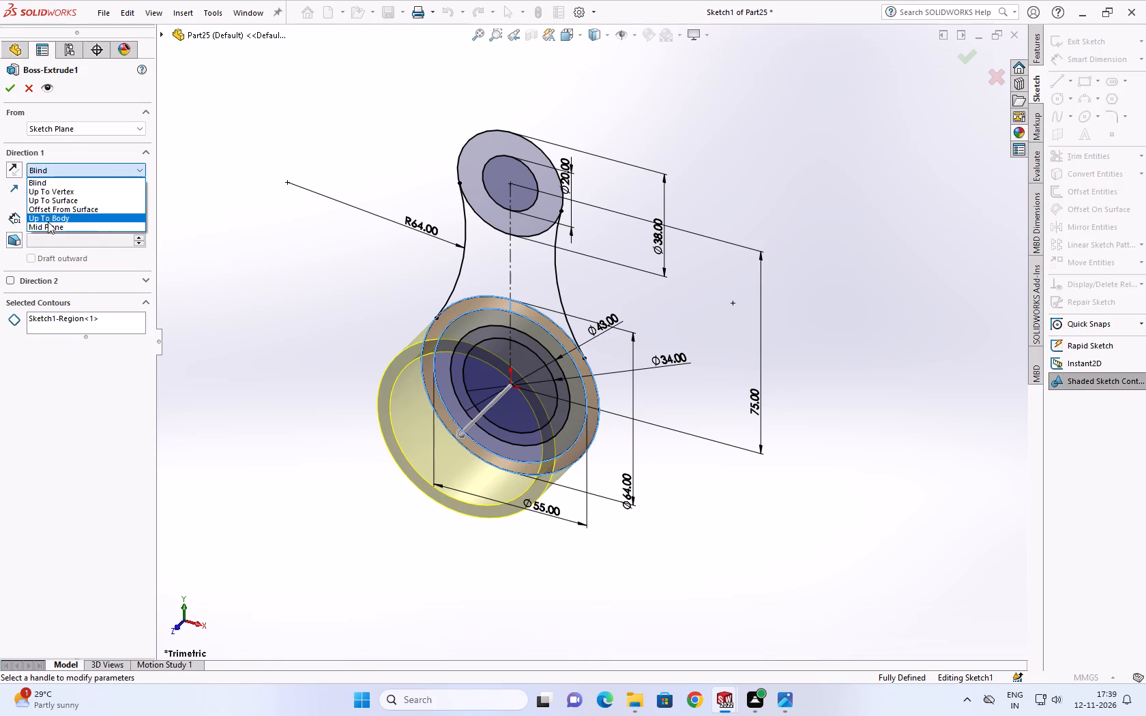
left_click(48, 225)
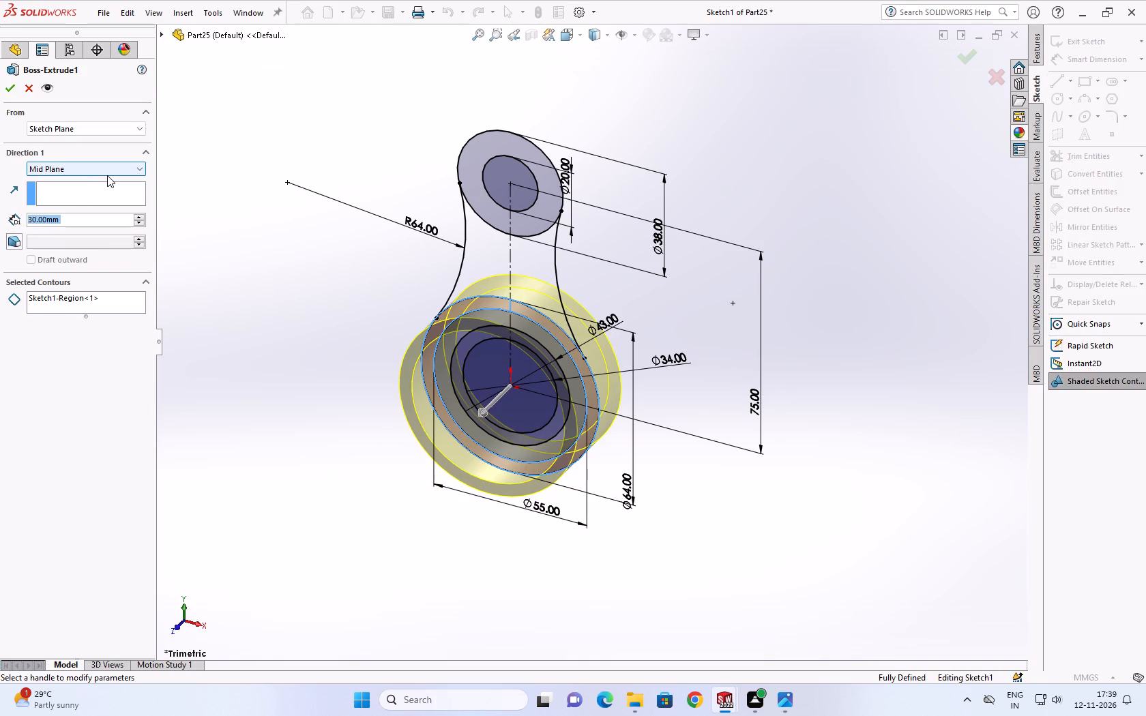
left_click(469, 168)
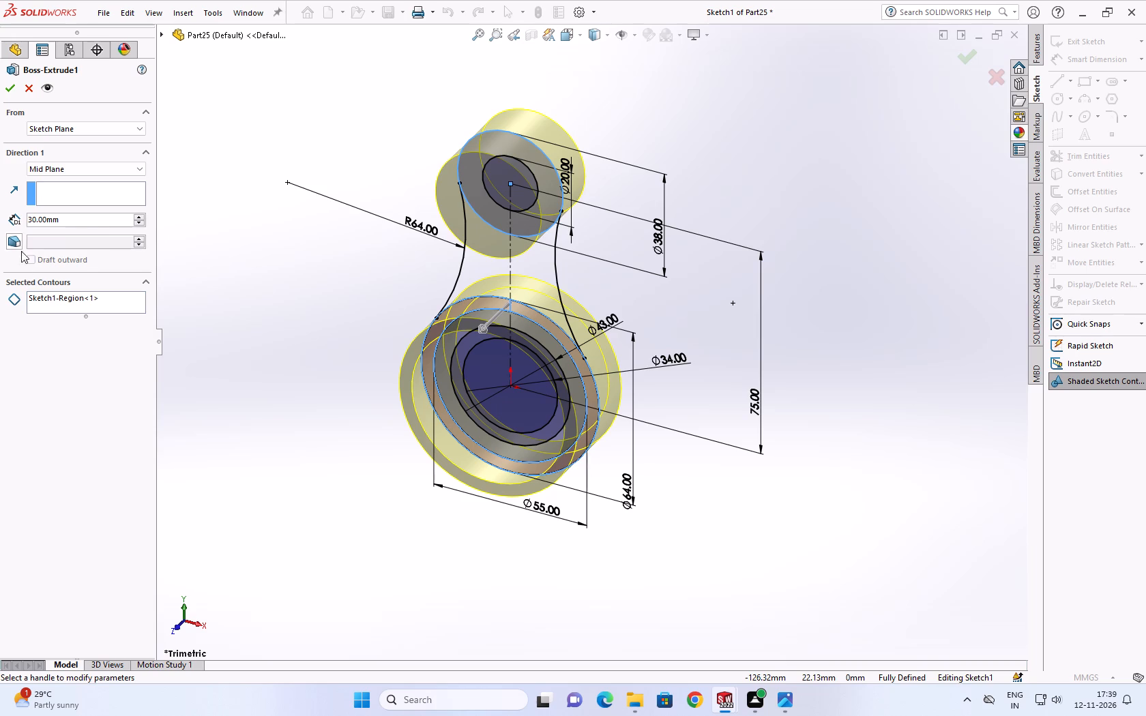
left_click(47, 302)
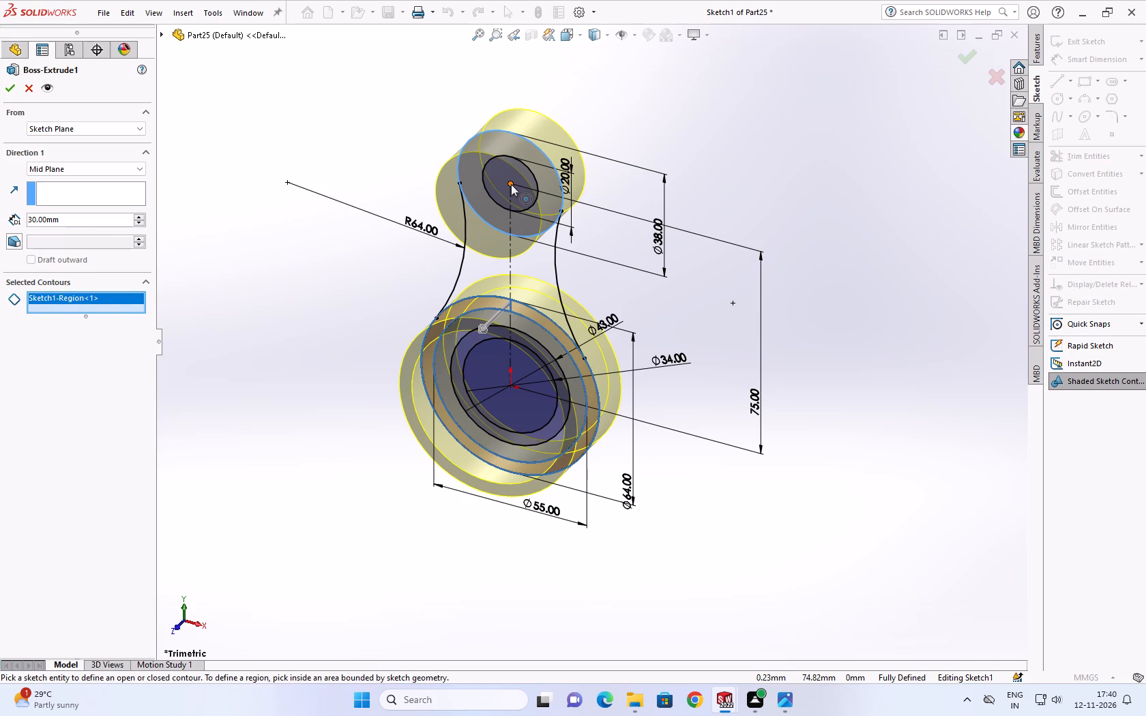
left_click(471, 162)
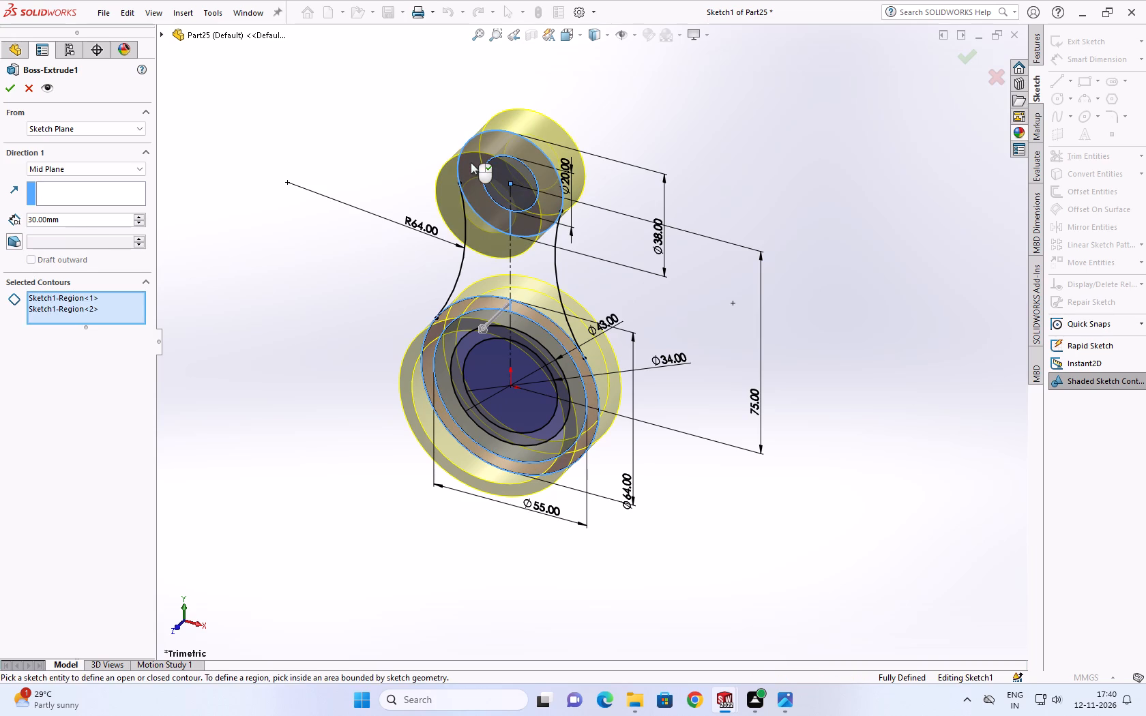
scroll(471, 162, "down", 1)
middle_click_drag(471, 162, 721, 270)
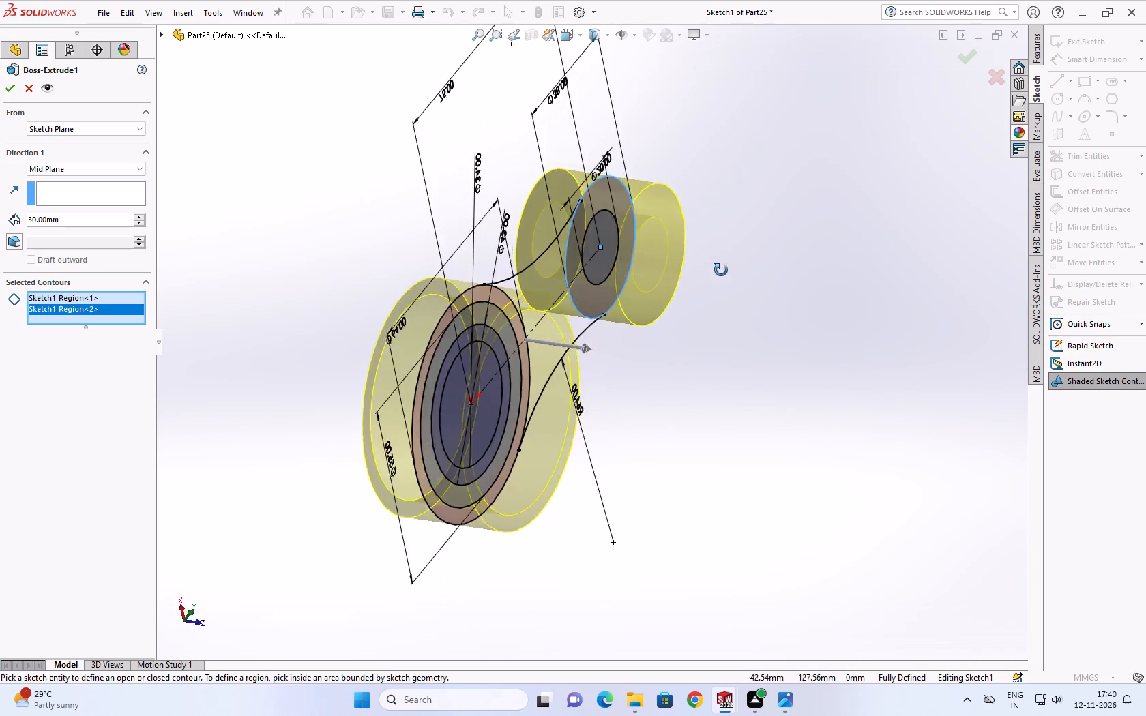
middle_click_drag(721, 270, 595, 323)
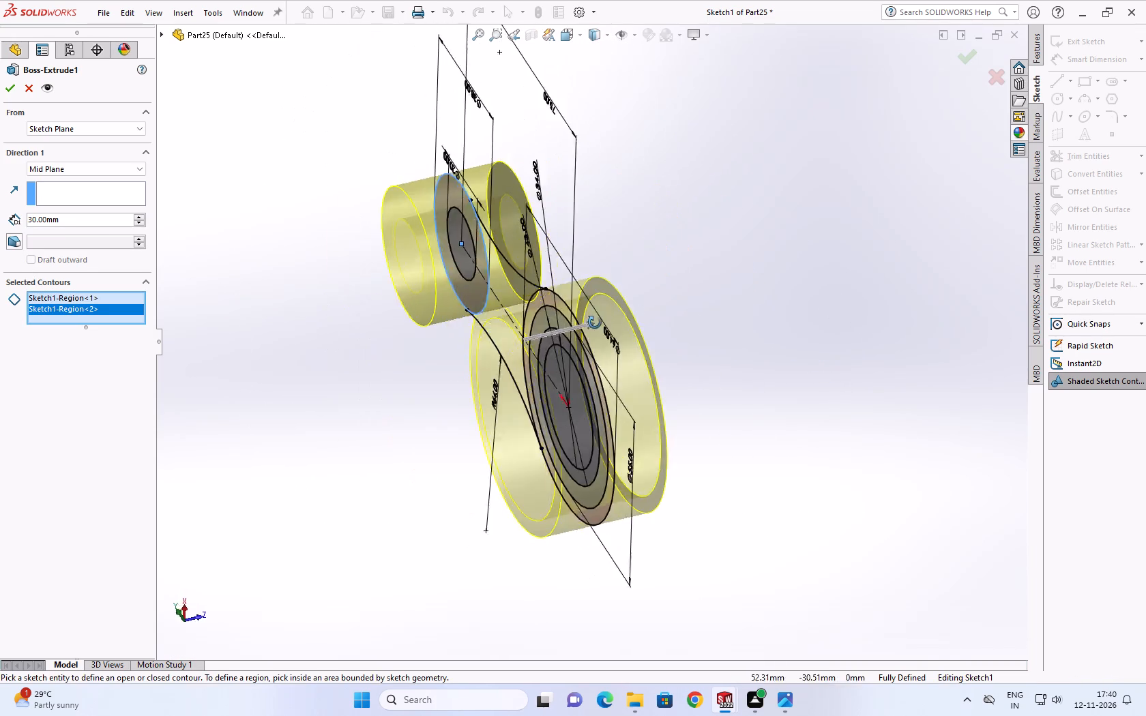
middle_click_drag(595, 323, 373, 281)
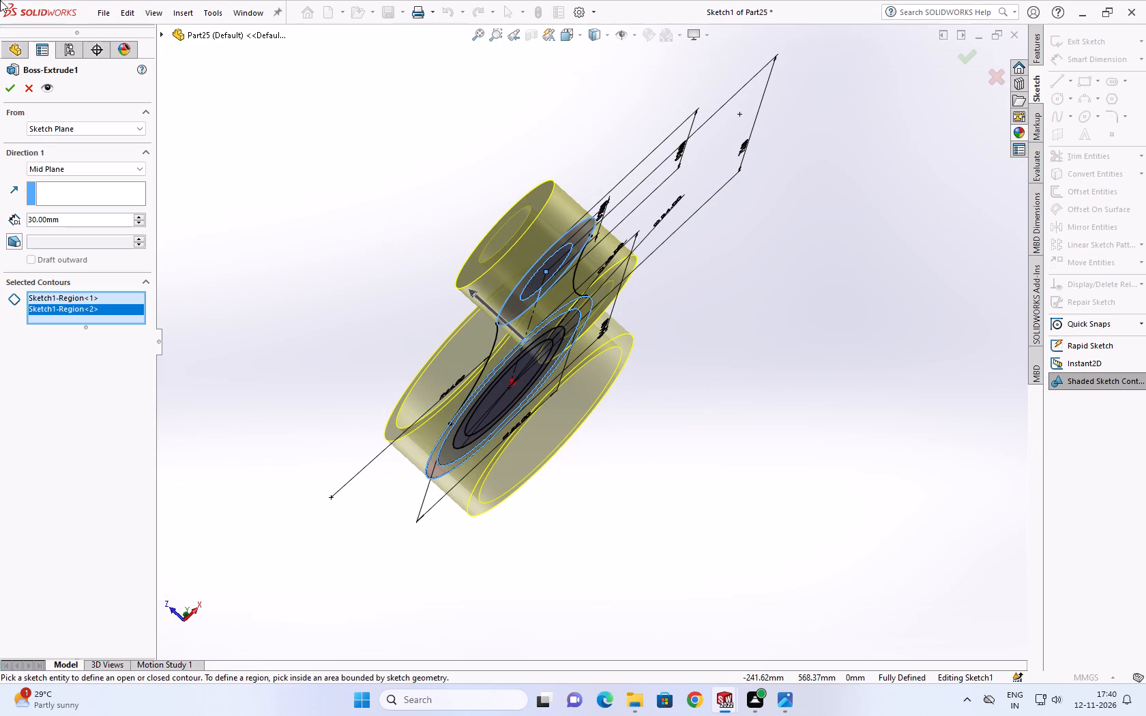
left_click(11, 92)
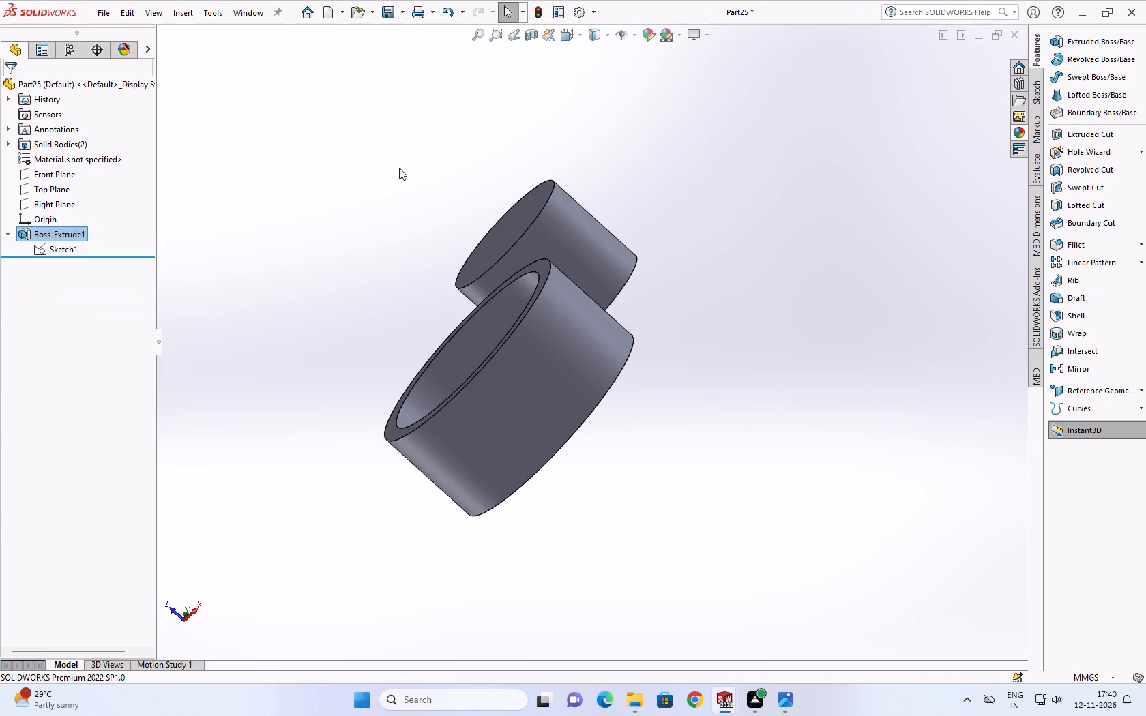
Edit the hub extrusion's contours, removing the small hub's region and 38 mm circle contour and selecting only the ring between its 38 and 20 mm circles.
middle_click_drag(405, 168, 450, 238)
scroll(410, 173, "down", 1)
left_click(31, 237)
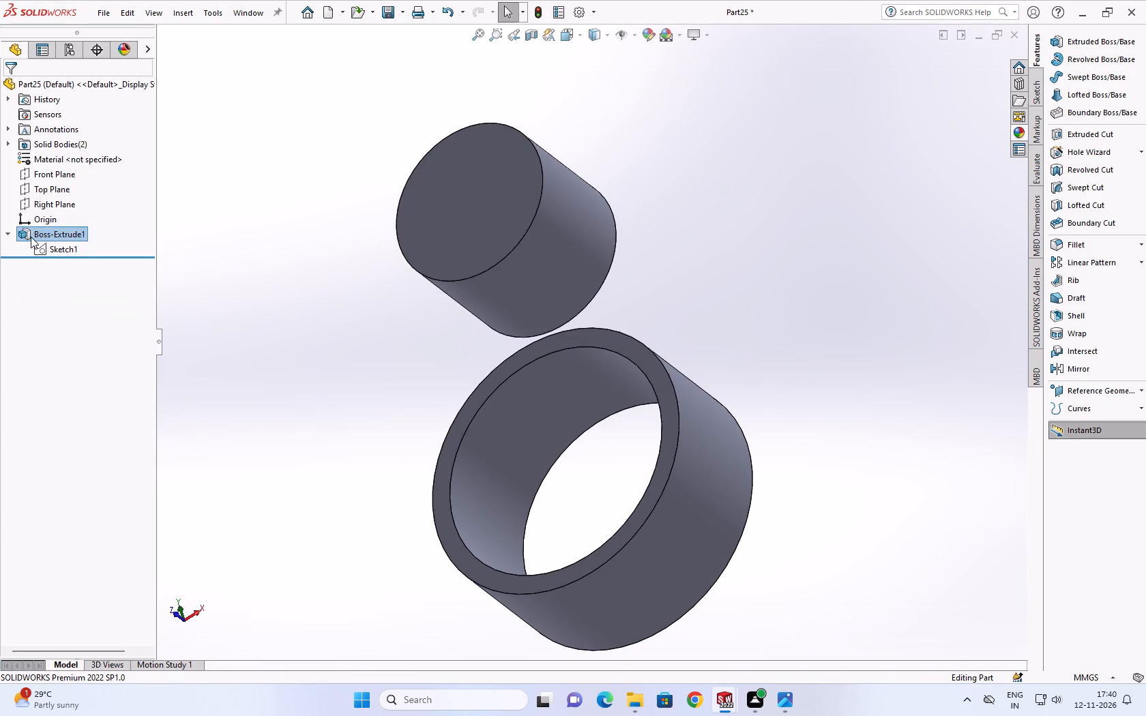
left_click(43, 203)
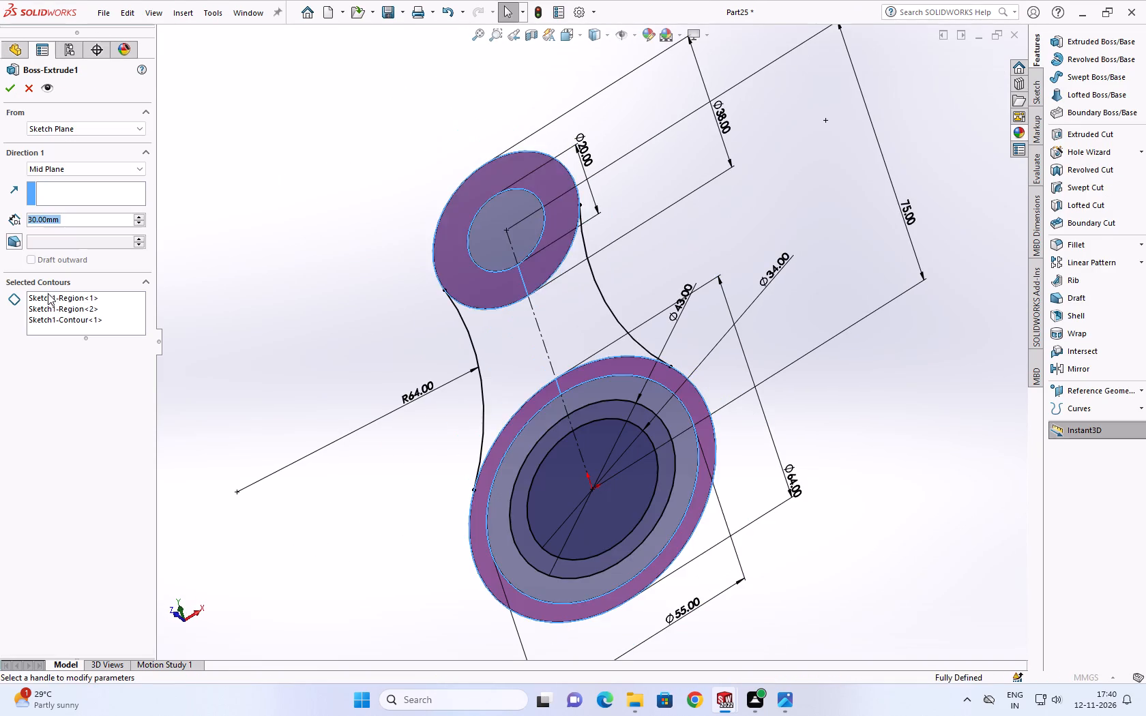
left_click(59, 305)
right_click(59, 305)
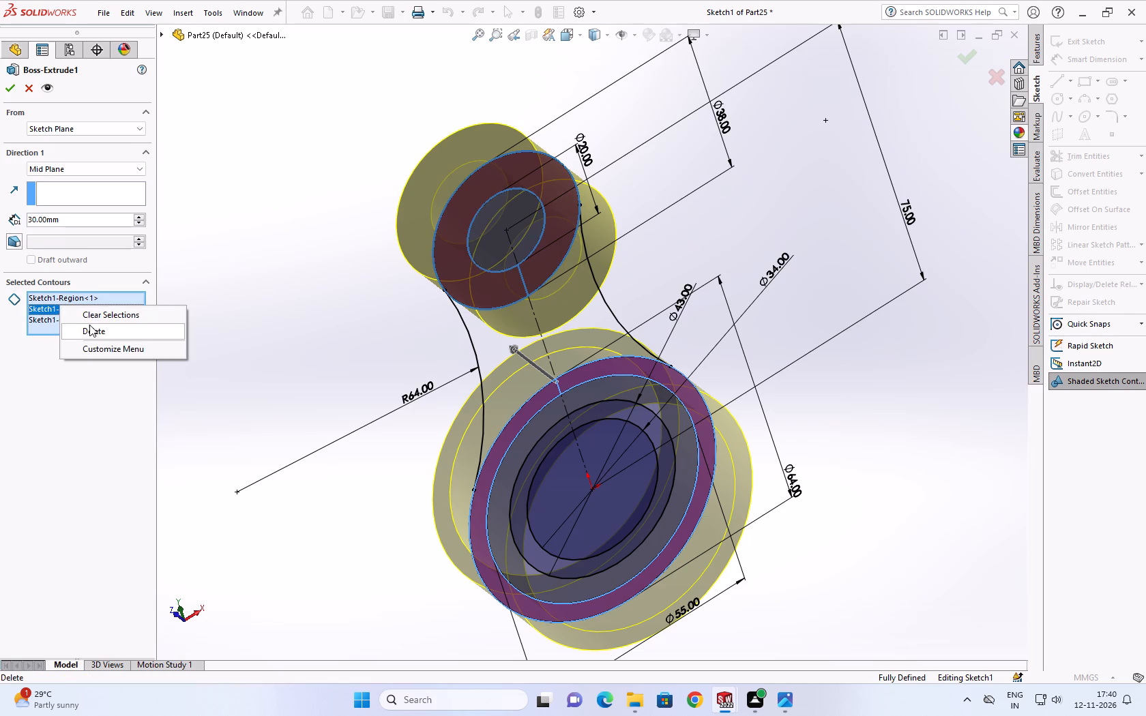
left_click(89, 329)
left_click(67, 309)
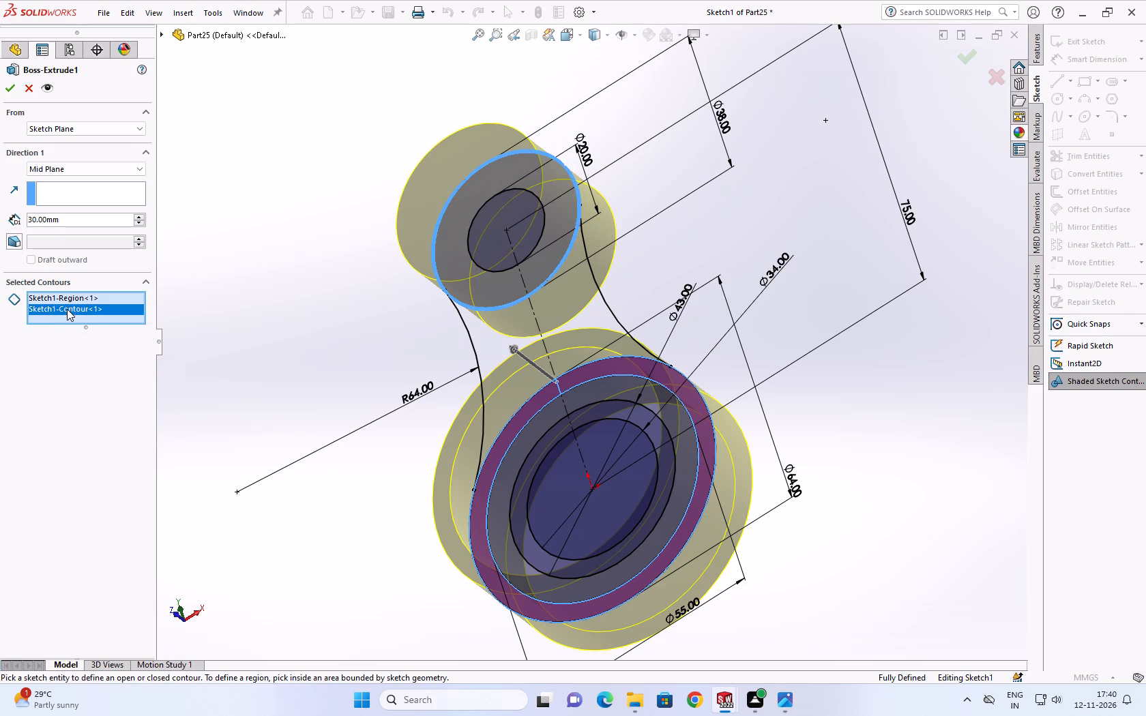
right_click(67, 309)
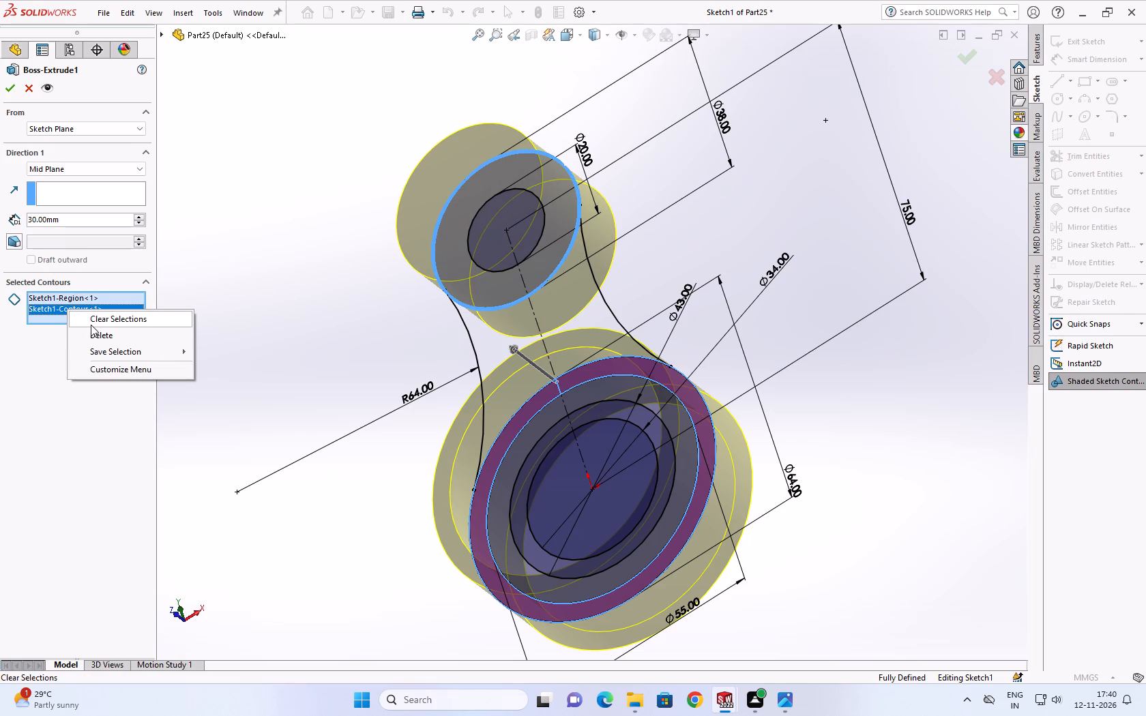
left_click(95, 334)
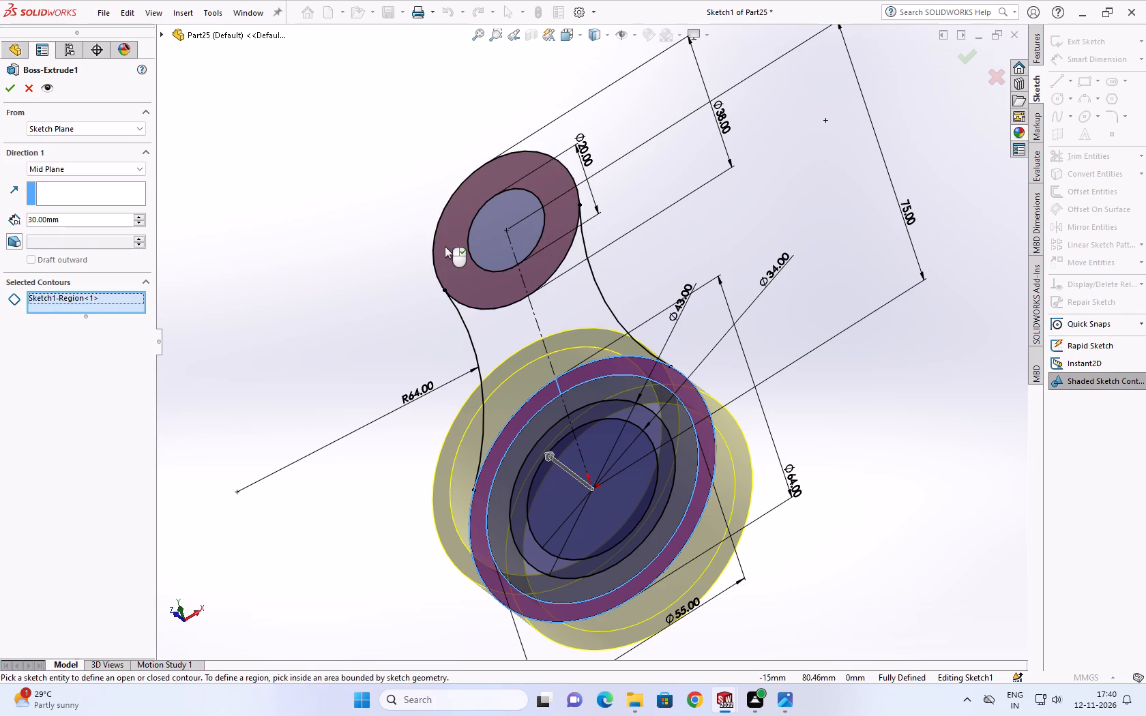
left_click(445, 246)
left_click(9, 81)
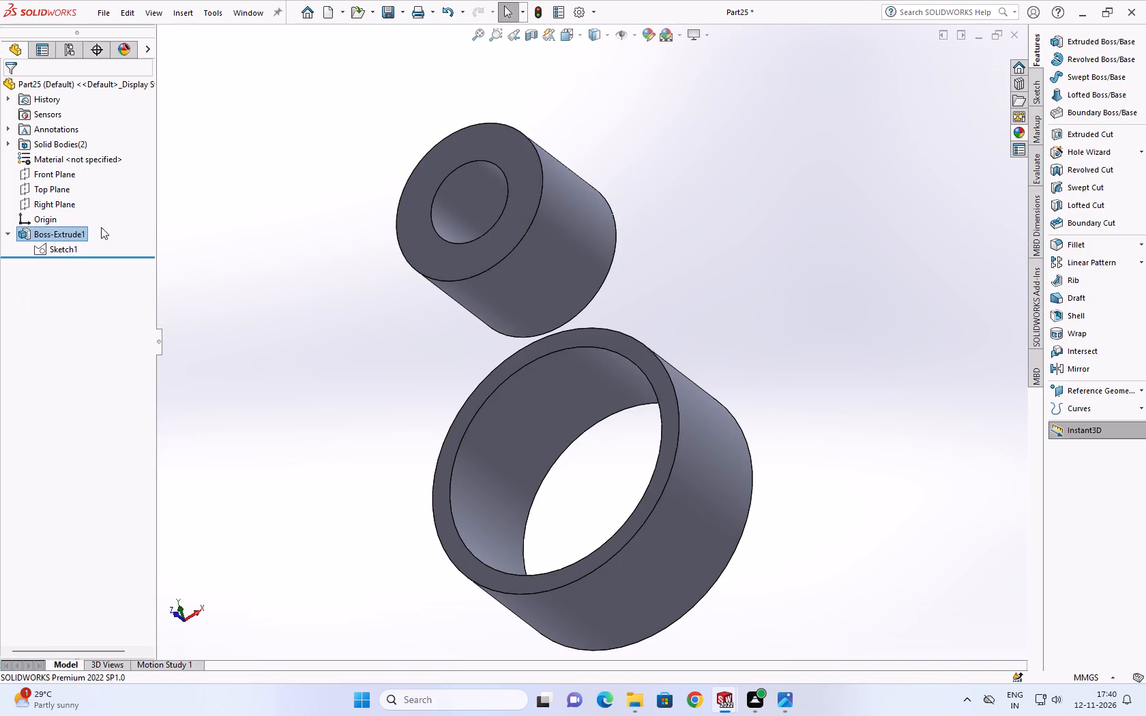
Extrude both halves of the R64 arm between the hubs 10 mm Mid Plane from the same sketch, checking the reference drawing.
left_click(63, 252)
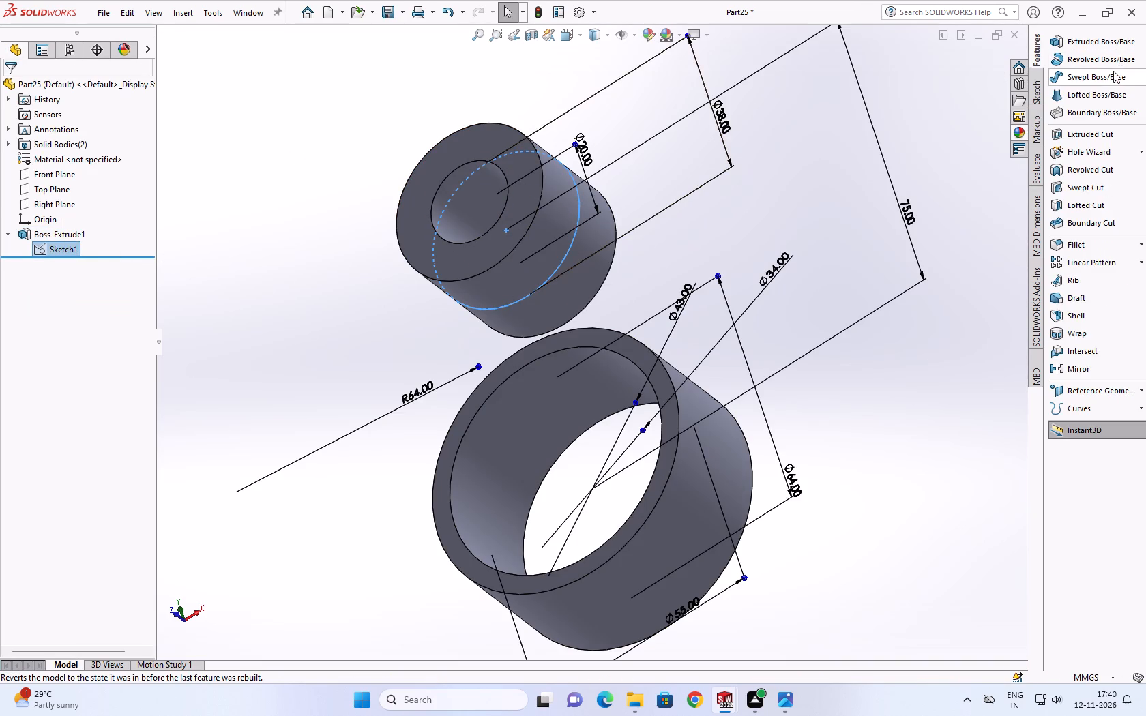
left_click(1090, 50)
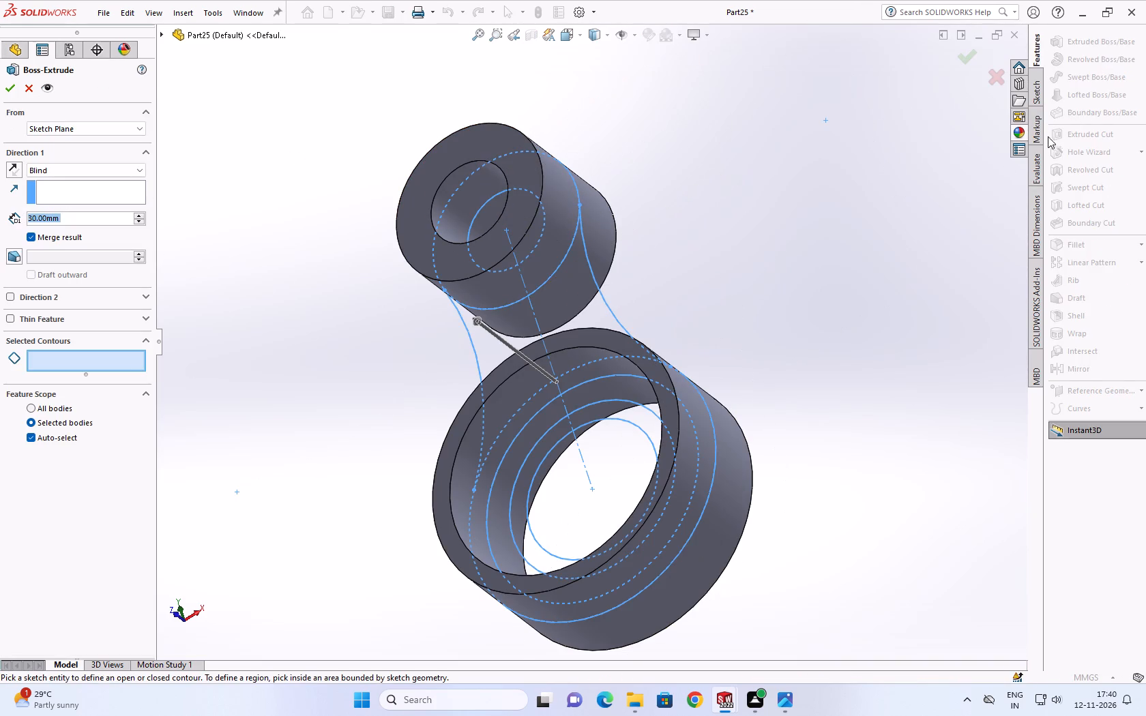
left_click(785, 706)
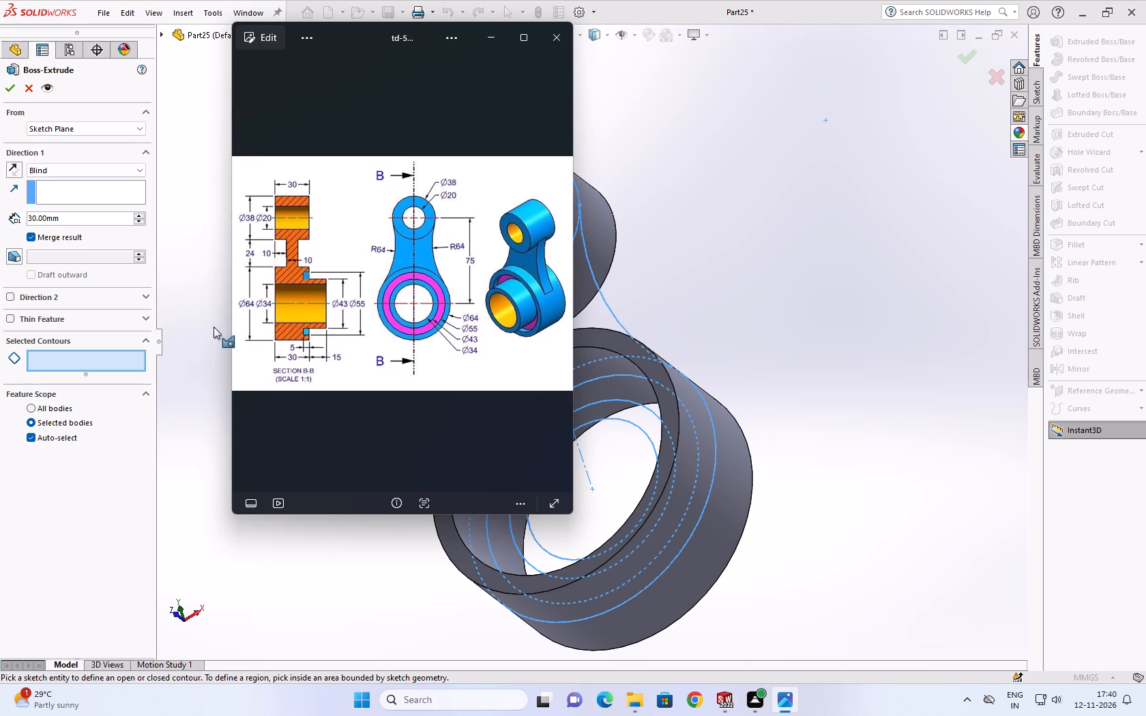
double_click(85, 222)
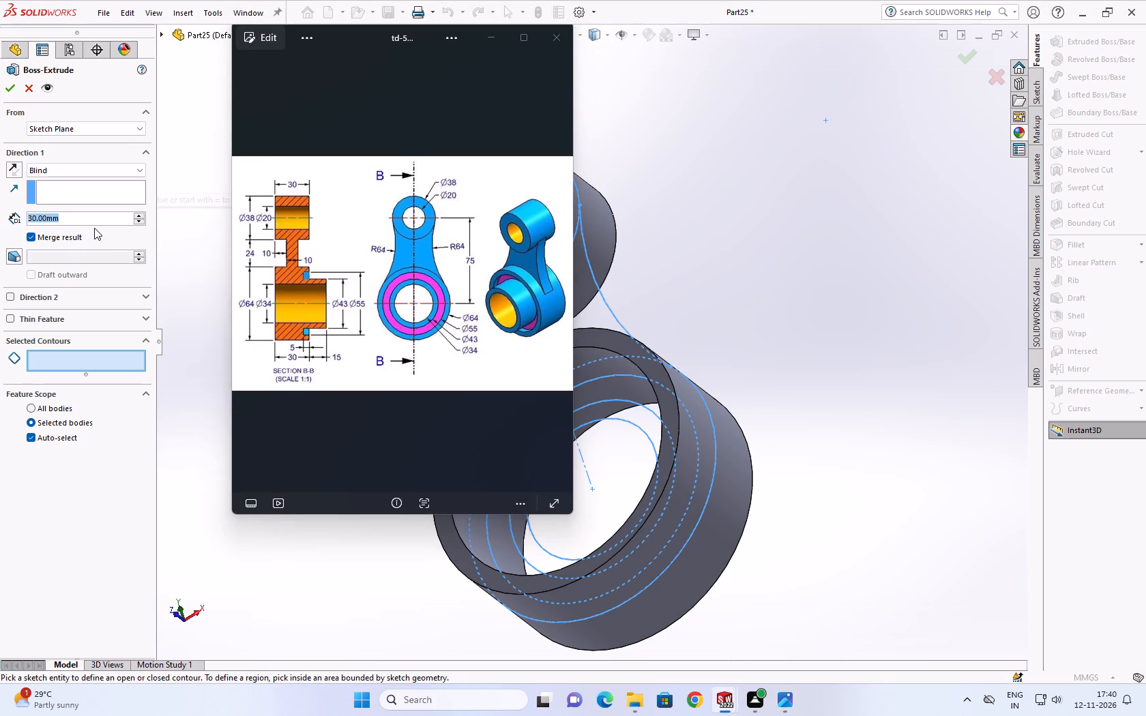
type("10")
key("Return")
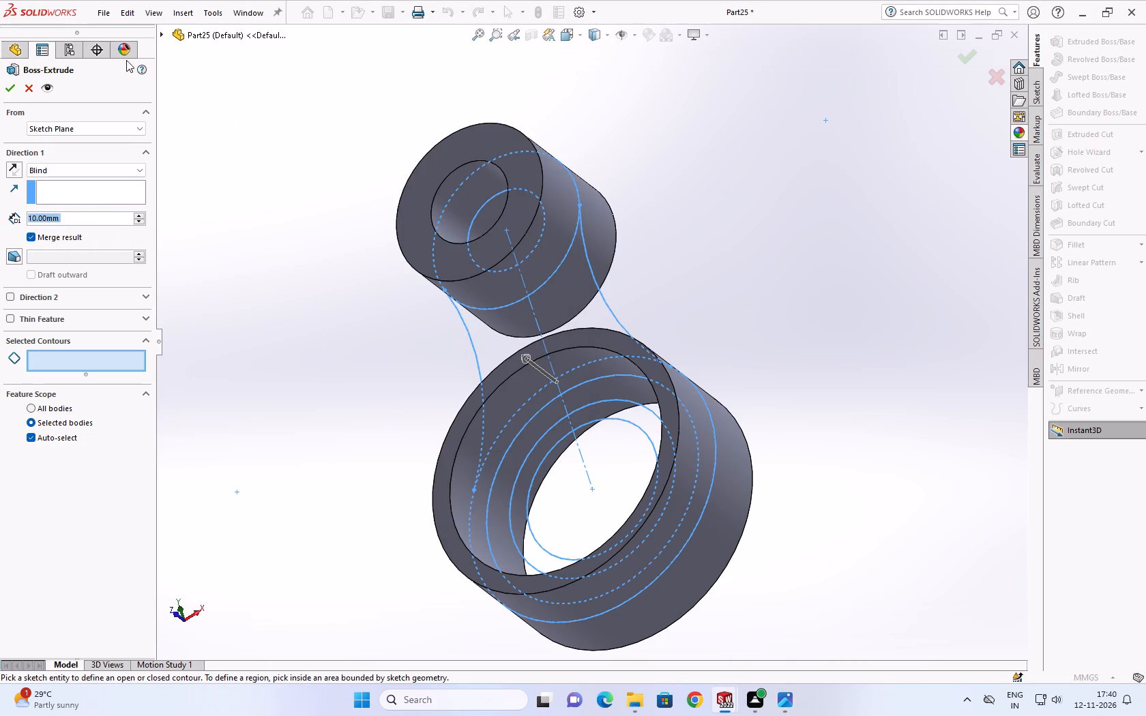
left_click(87, 168)
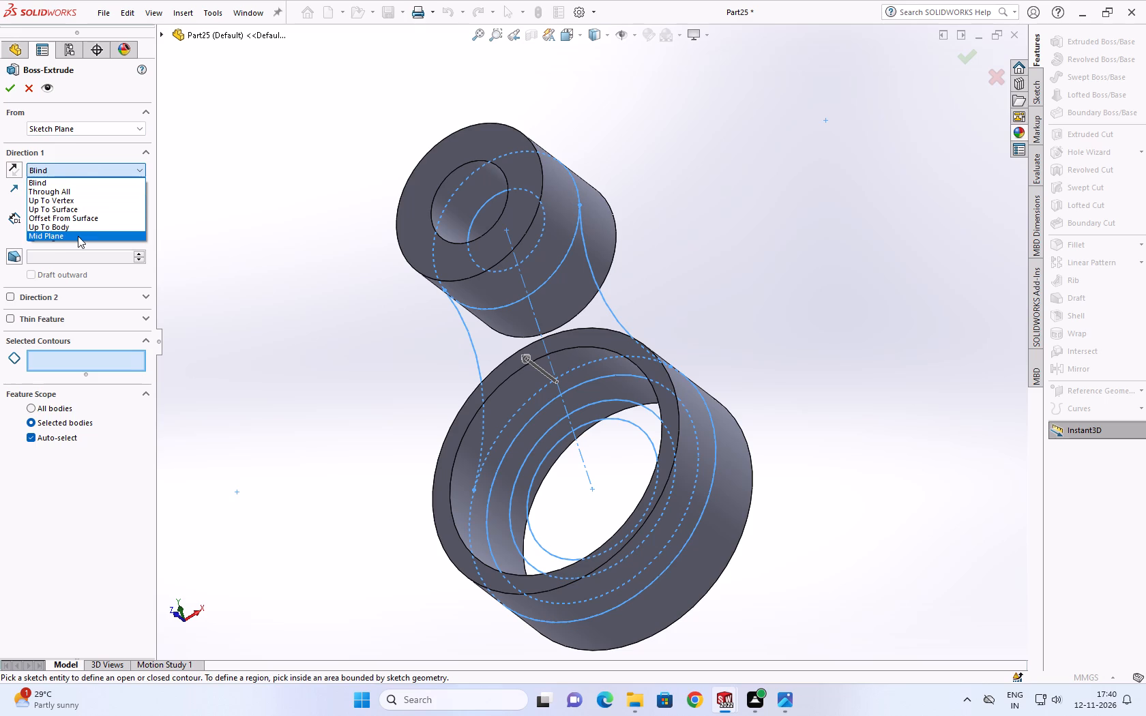
left_click(78, 236)
left_click(490, 374)
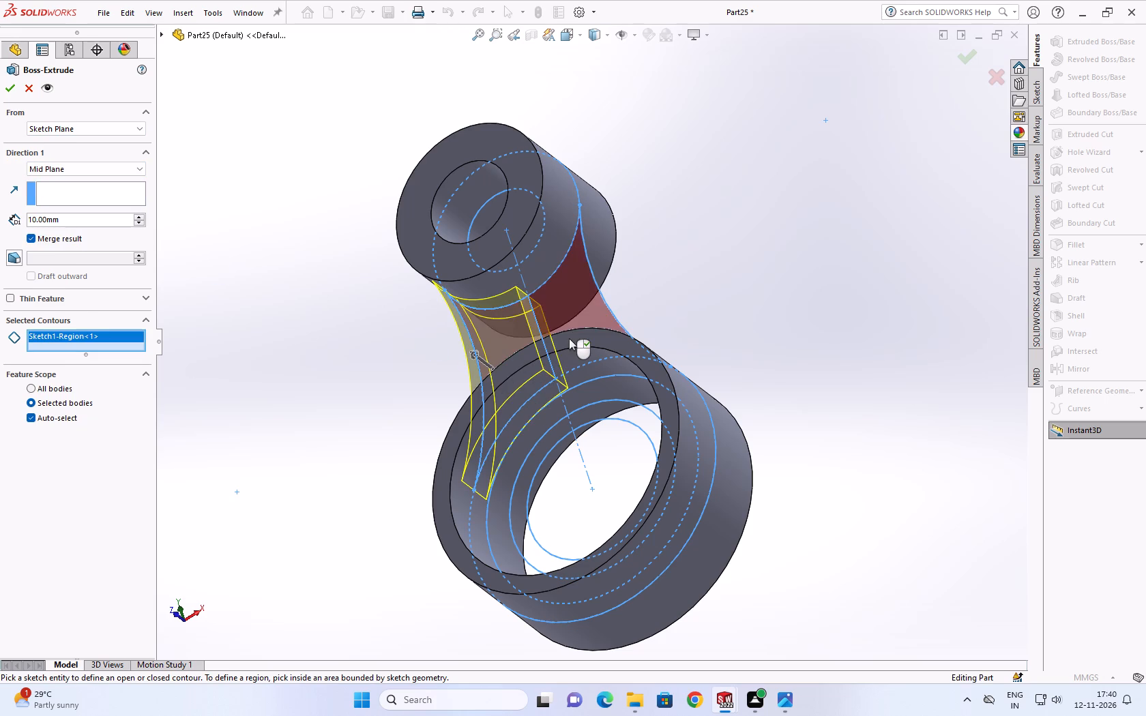
left_click(569, 338)
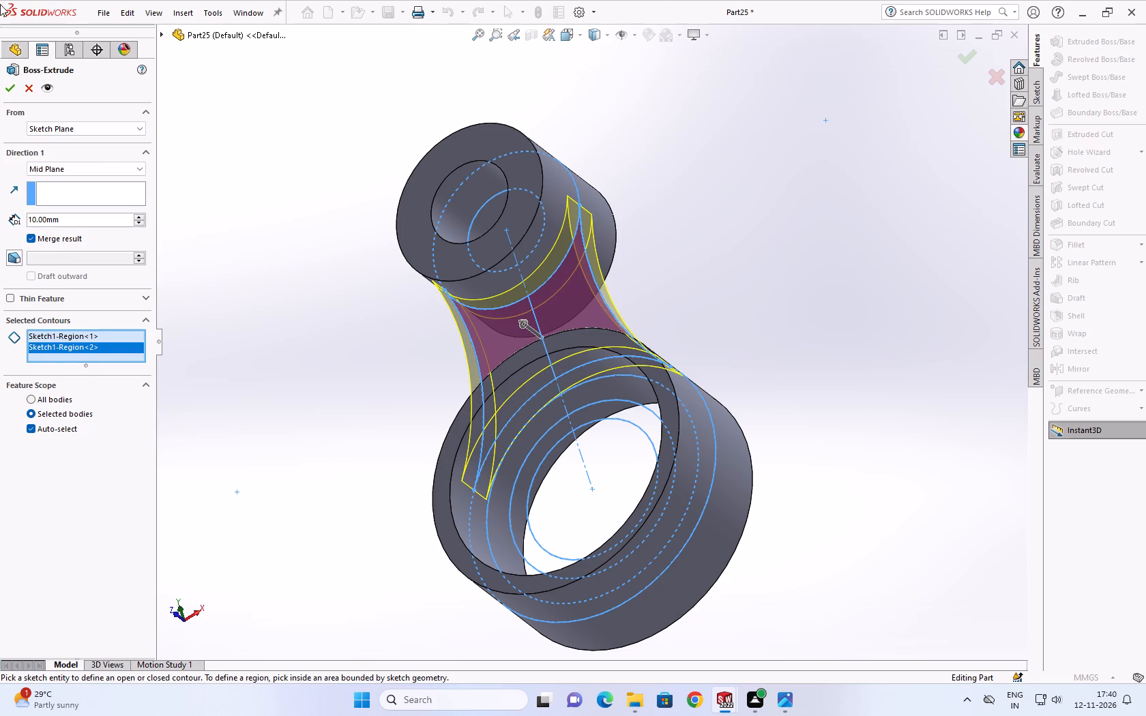
left_click(6, 87)
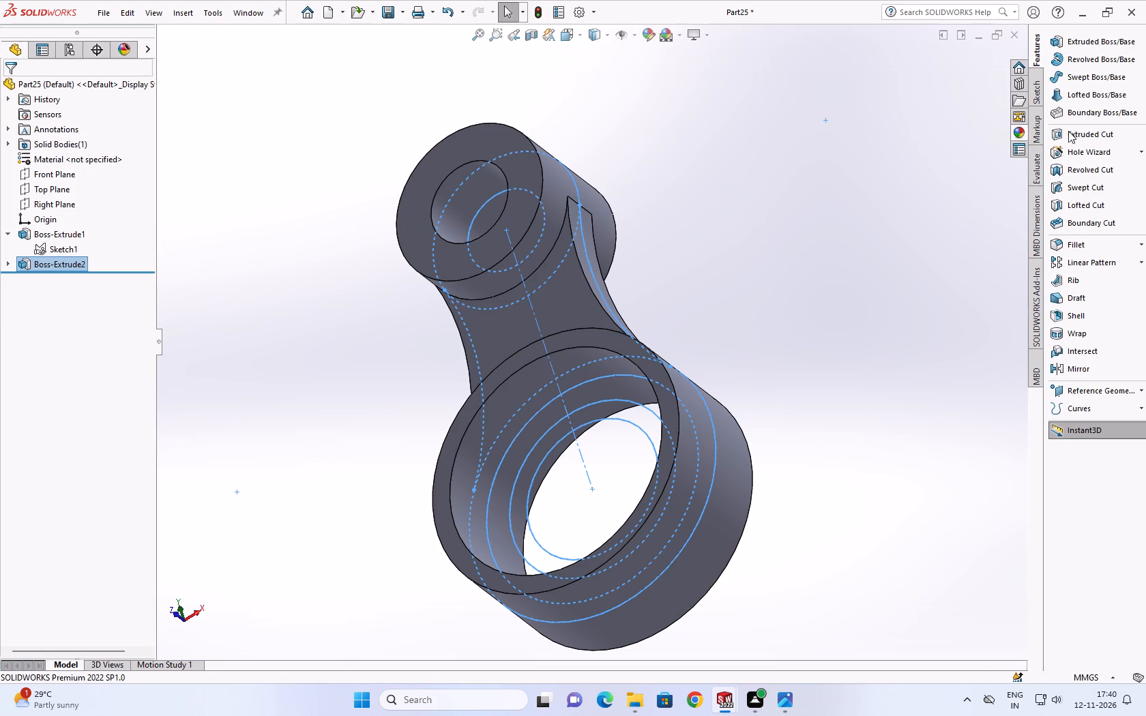
Set up a 10 mm Blind extrusion of the large hub's rings between the 55, 43 and 34 mm circles from the same sketch.
left_click(71, 244)
left_click(1103, 45)
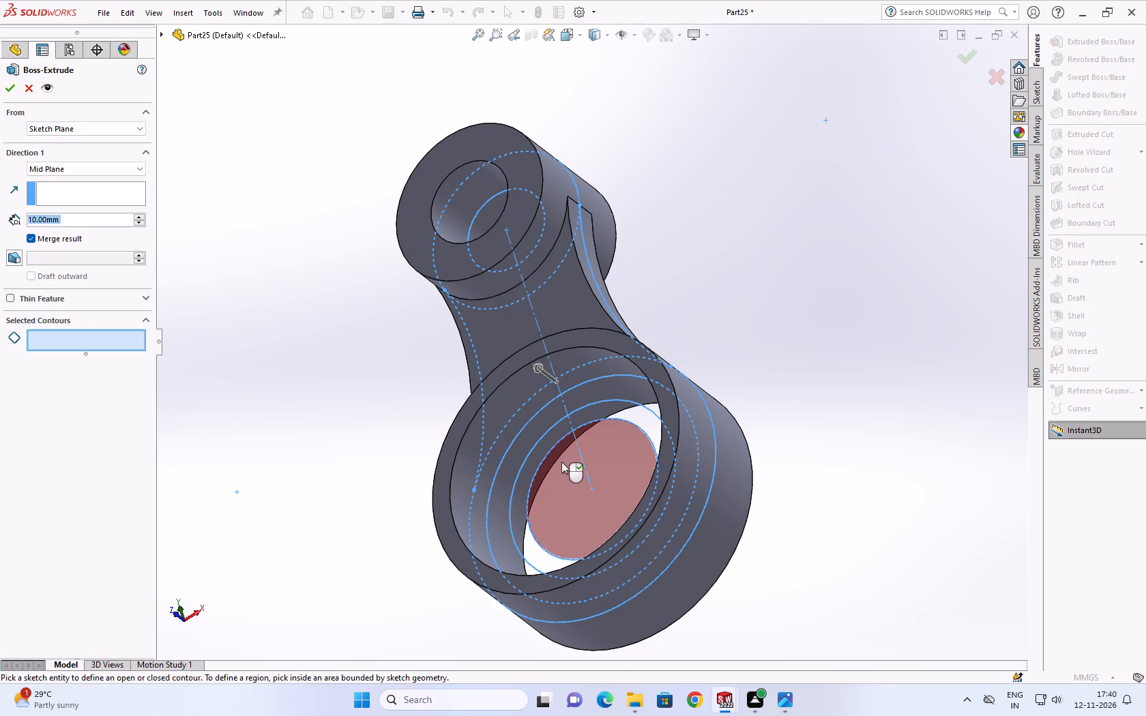
left_click(561, 462)
left_click(561, 462)
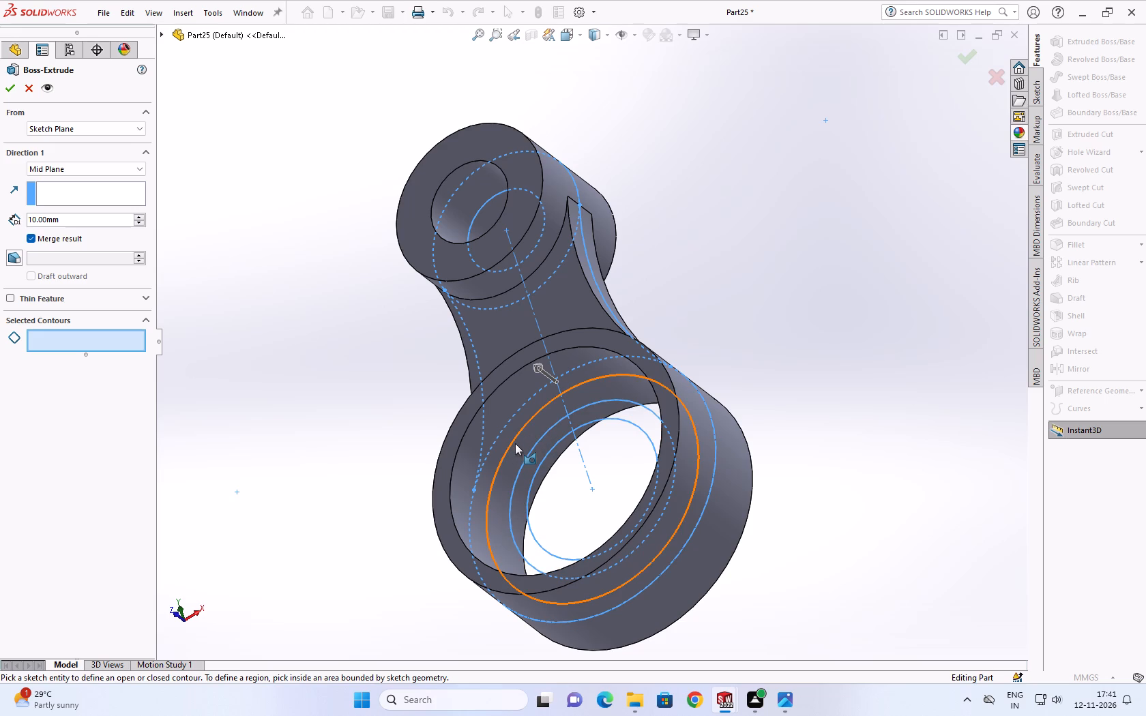
left_click(520, 445)
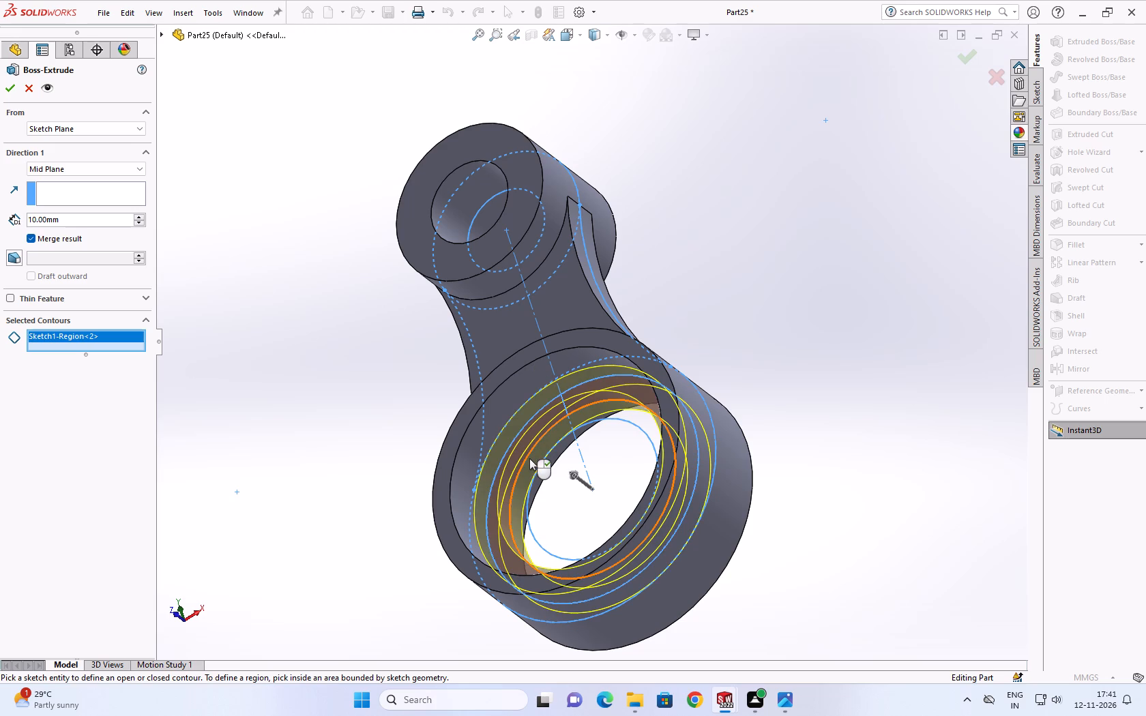
left_click(531, 471)
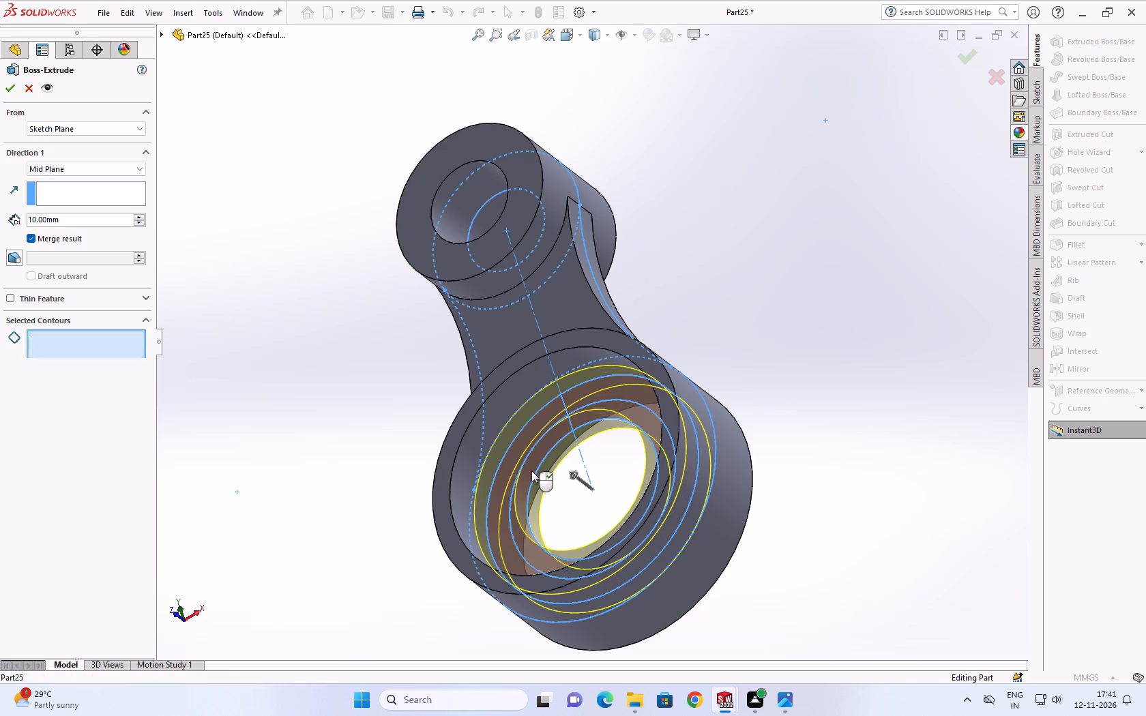
middle_click_drag(555, 441, 643, 120)
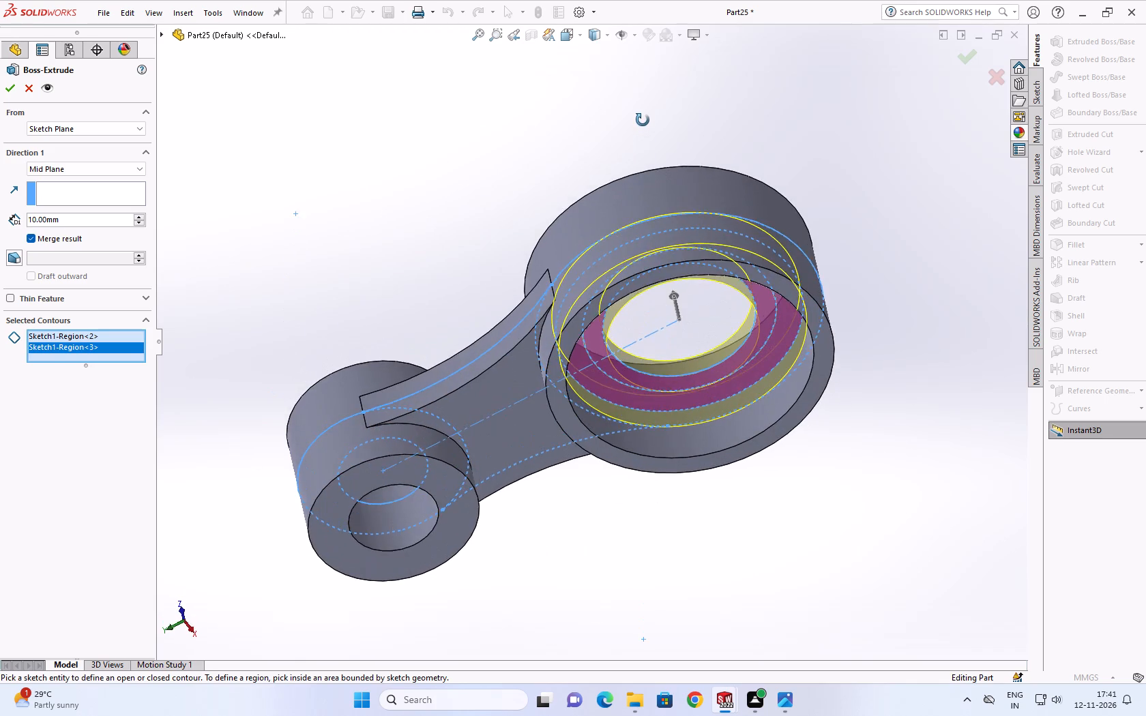
middle_click_drag(643, 120, 692, 387)
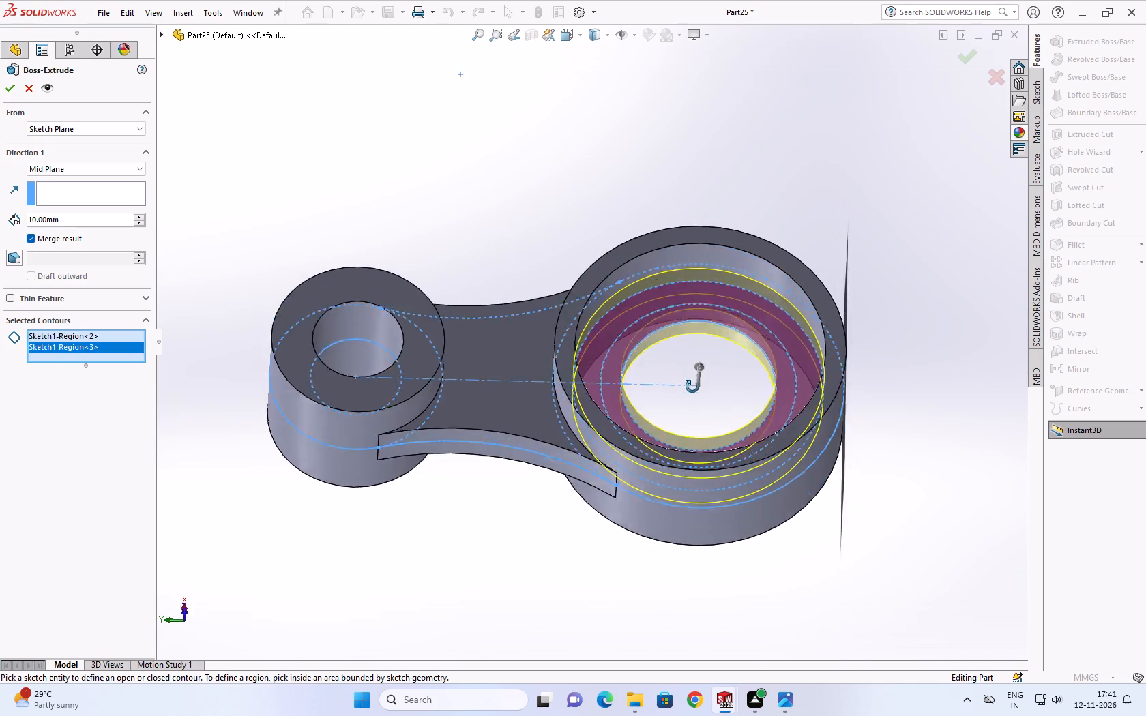
middle_click_drag(692, 387, 667, 215)
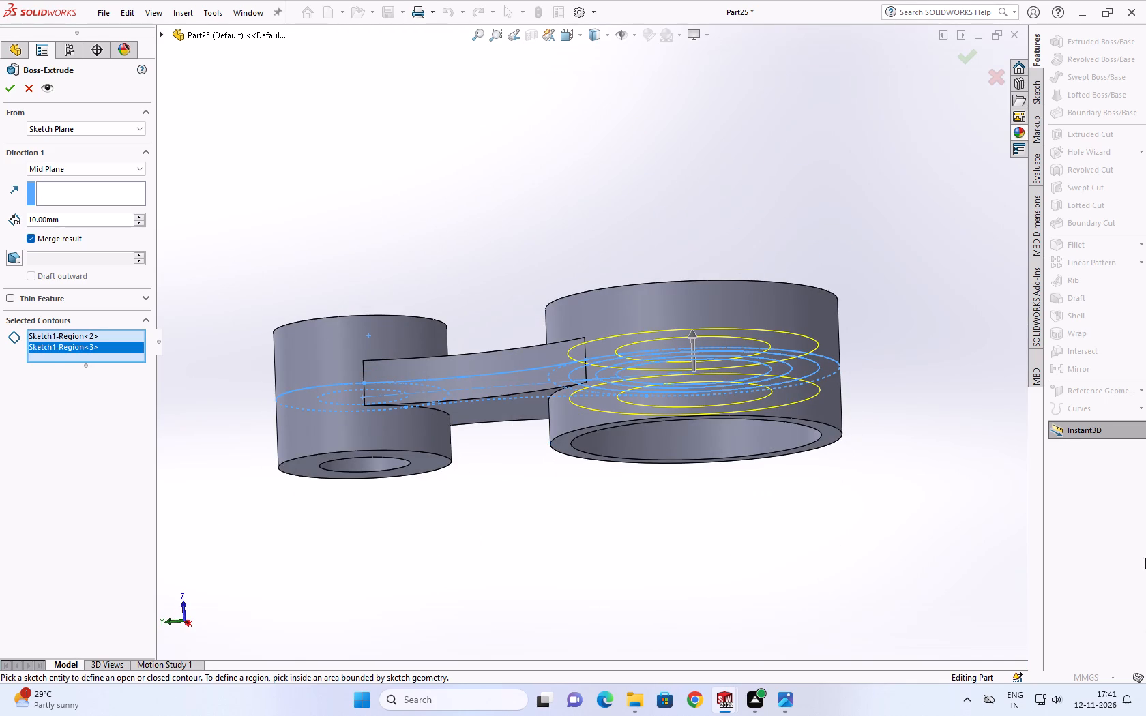
left_click(74, 172)
left_click(51, 180)
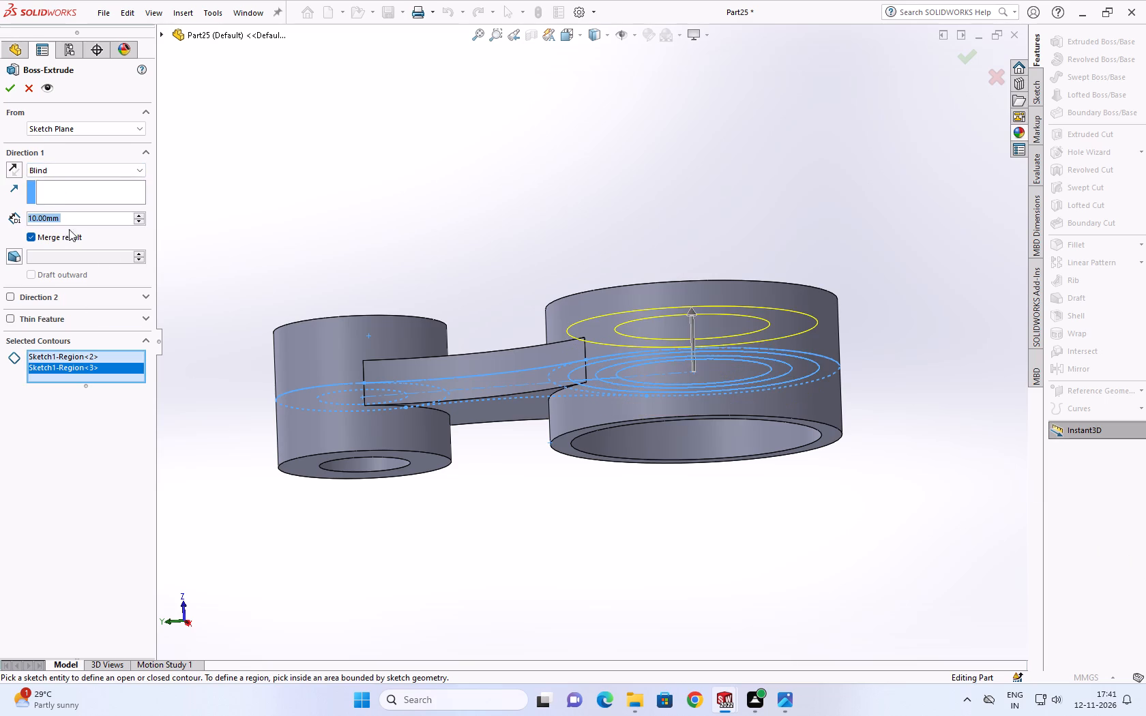
scroll(781, 333, "down", 1)
middle_click_drag(736, 344, 722, 378)
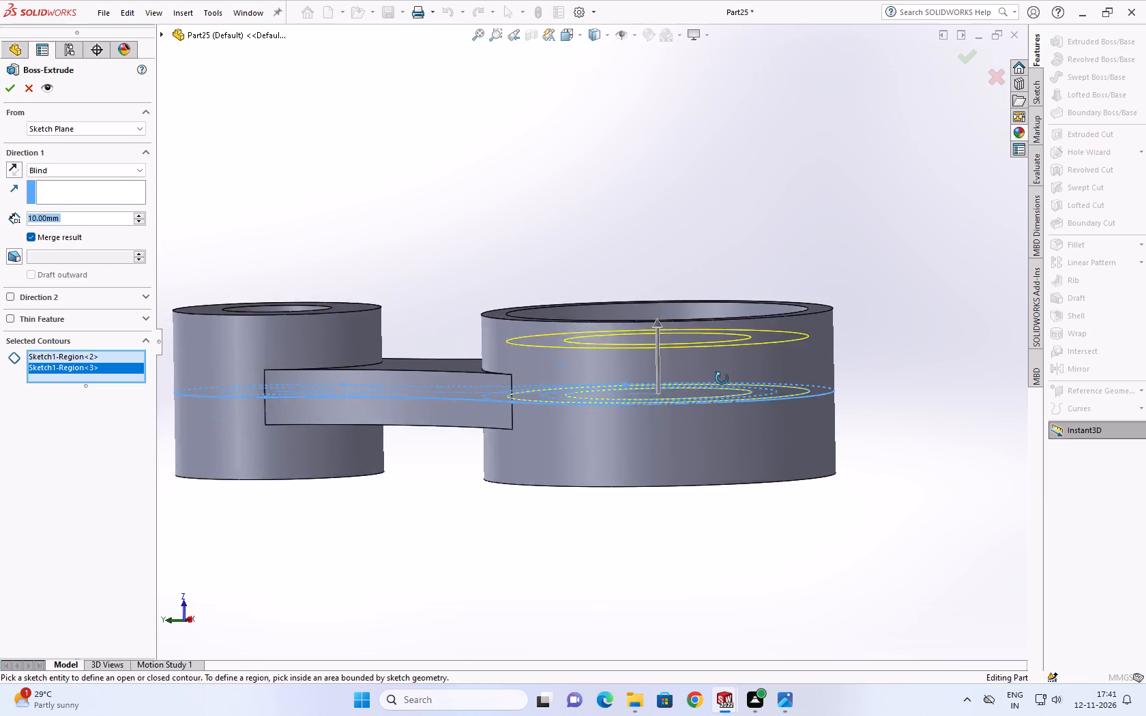
middle_click_drag(722, 378, 713, 396)
scroll(721, 379, "down", 1)
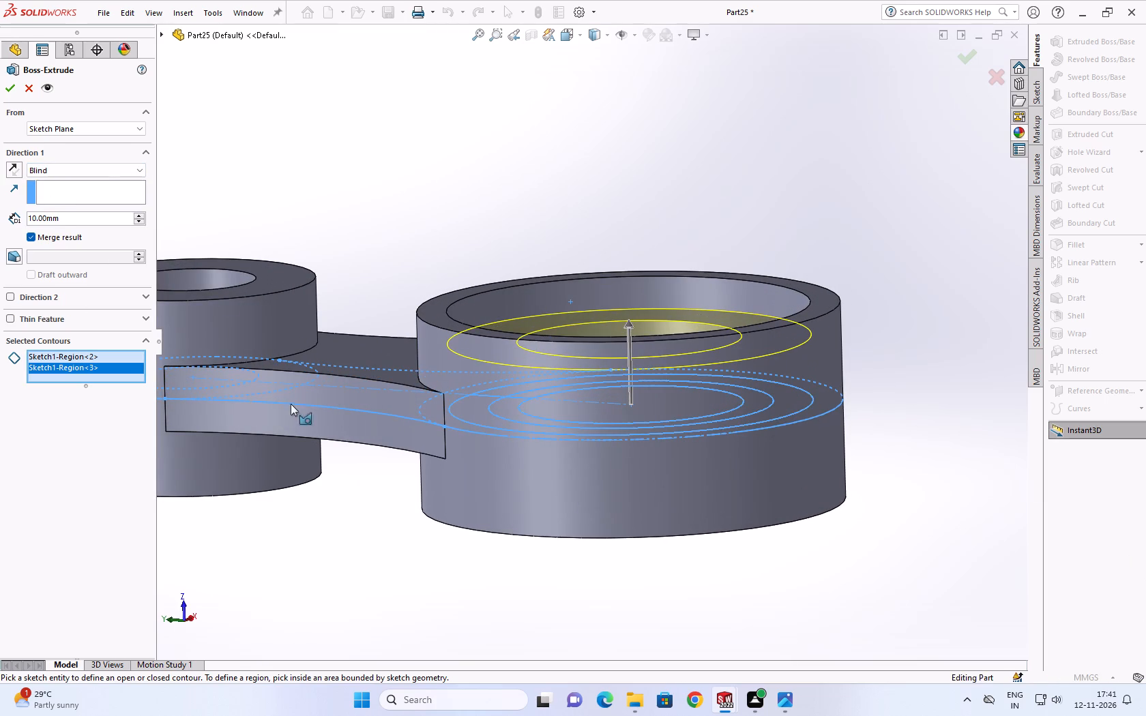
Add a 15 mm Blind second direction to the large hub's inner ring extrusion and complete it, checking the reference drawing.
left_click(796, 703)
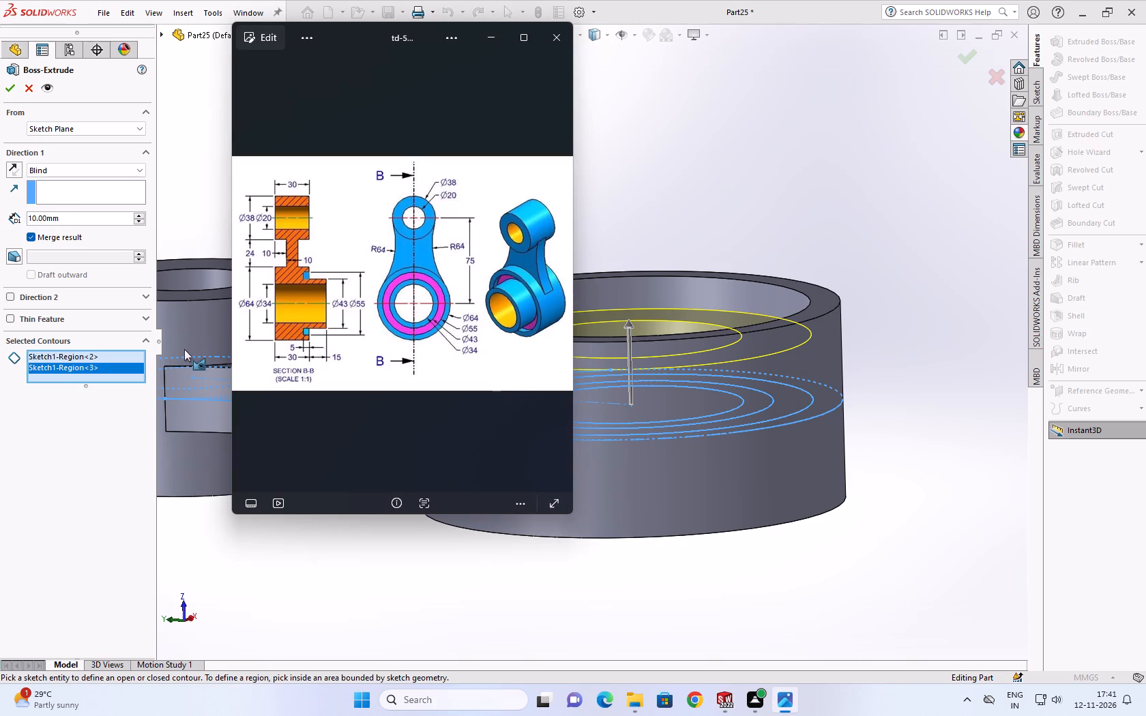
scroll(297, 332, "down", 3)
double_click(81, 215)
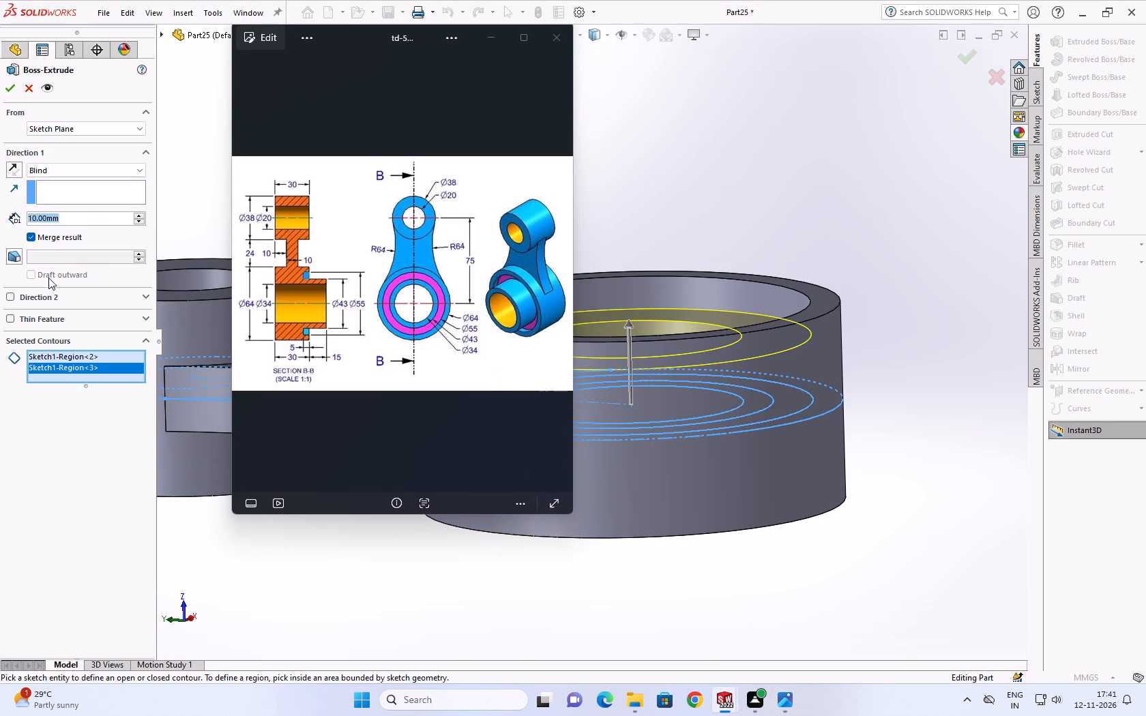
left_click(12, 297)
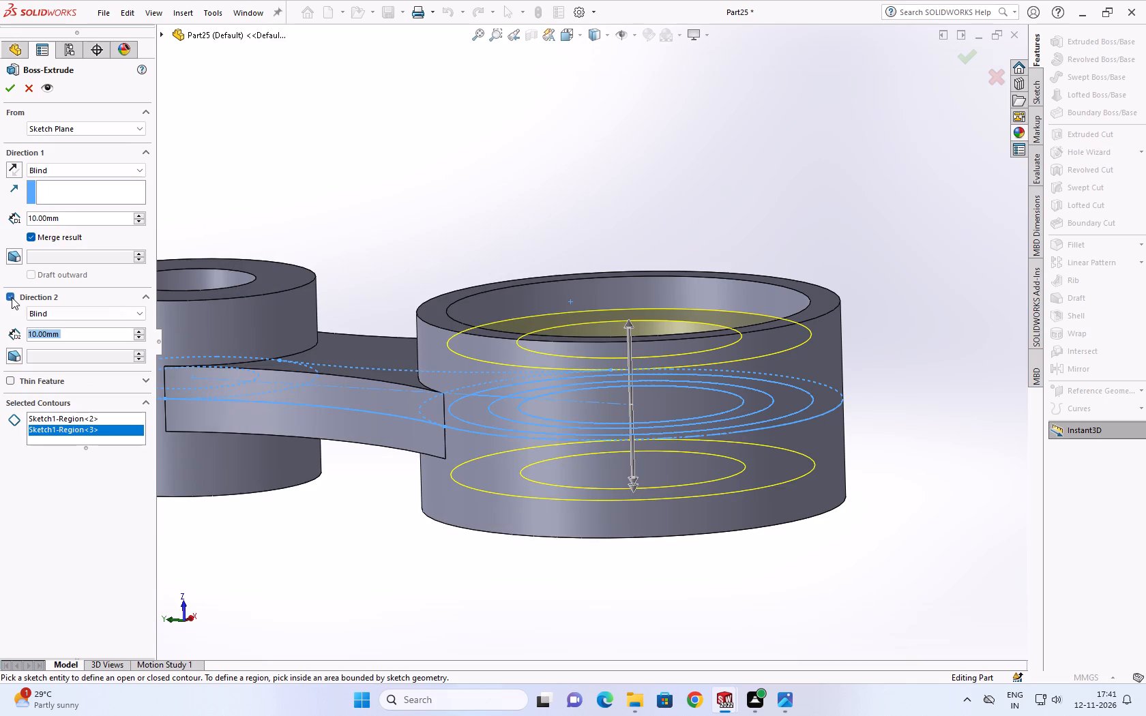
left_click(71, 338)
left_click(71, 338)
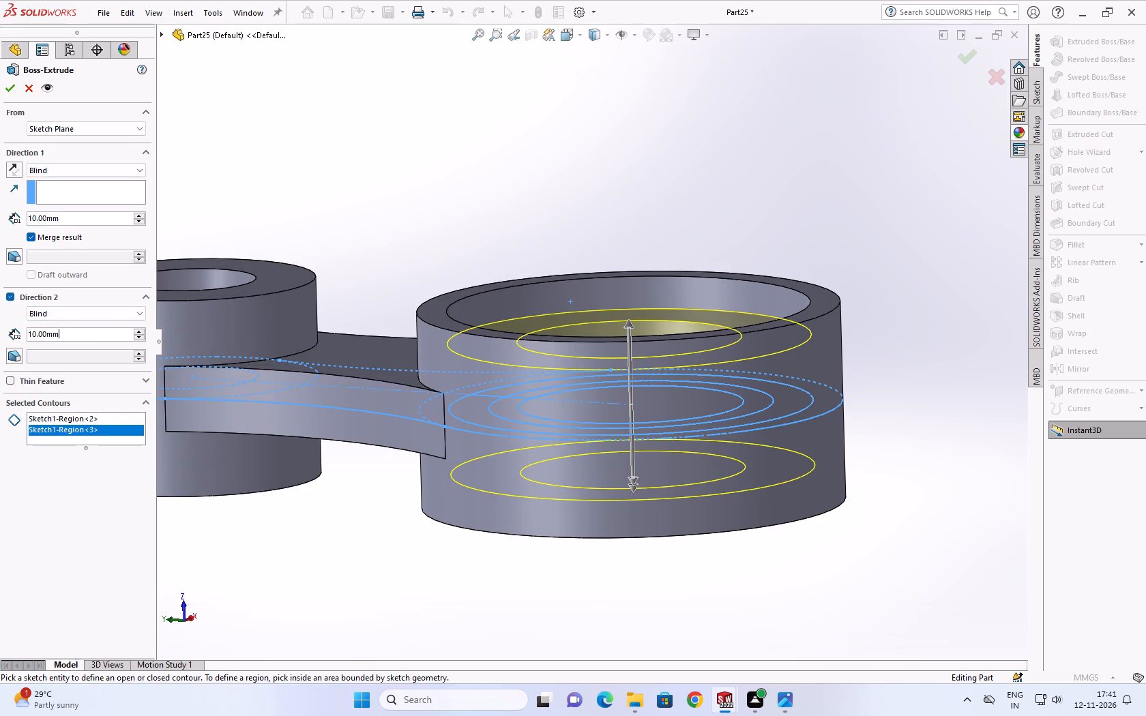
double_click(71, 338)
left_click(71, 338)
double_click(71, 338)
type("15")
key("Return")
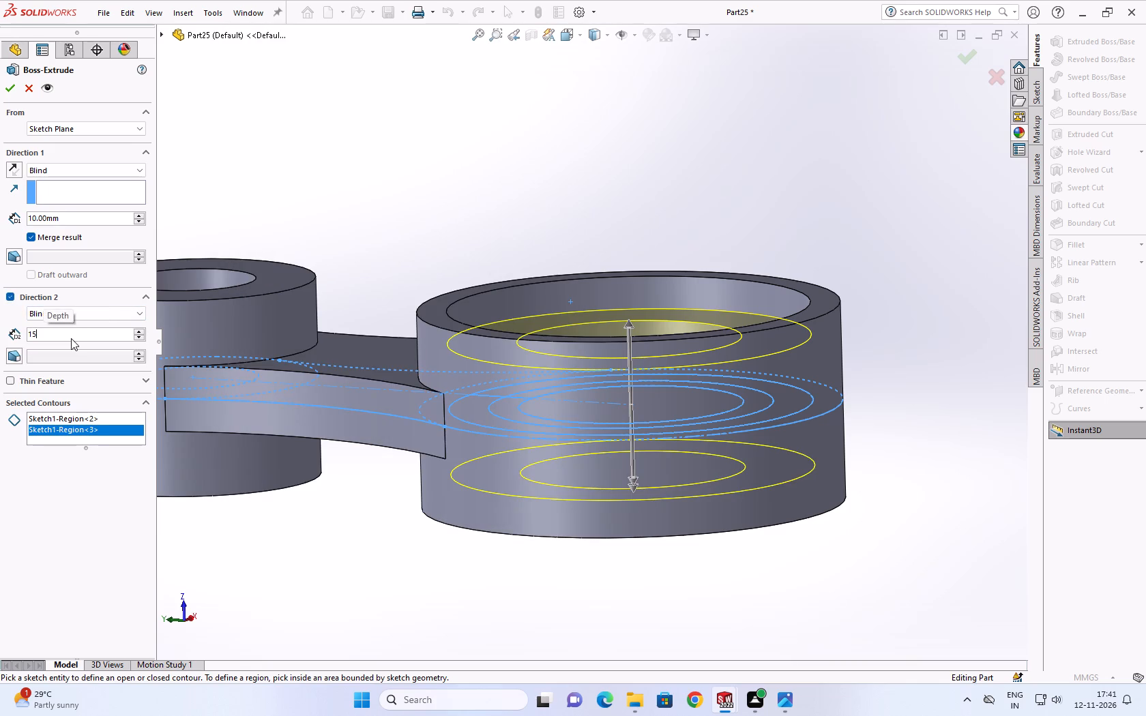
left_click(12, 87)
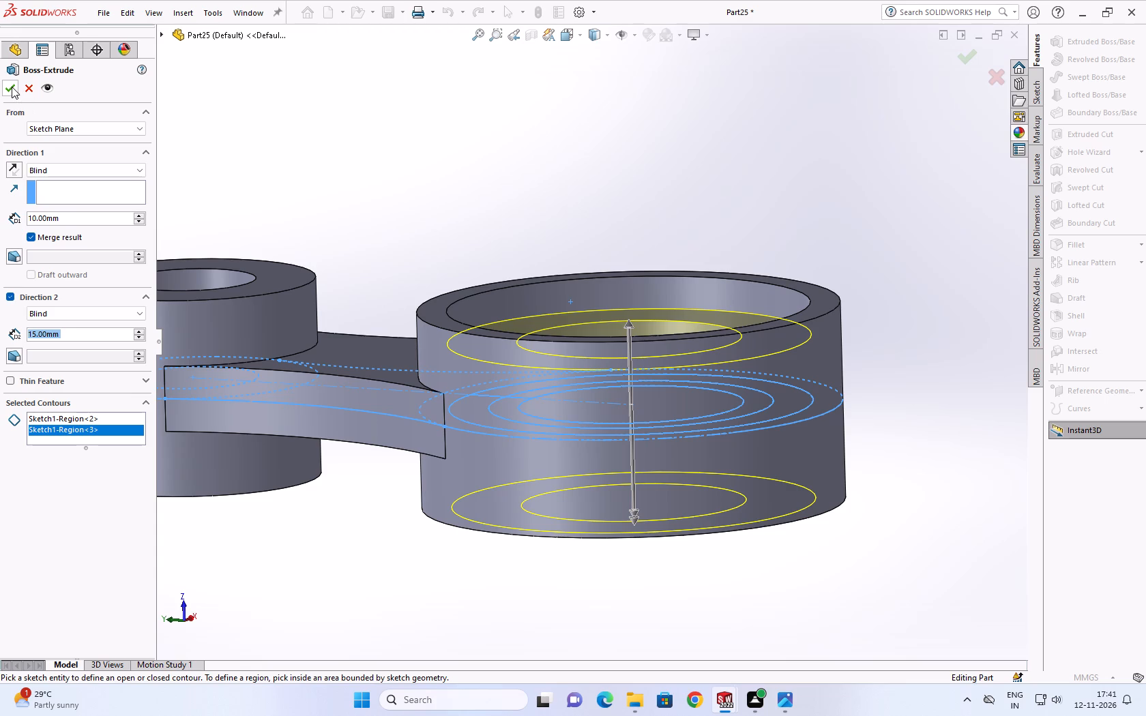
middle_click_drag(844, 316, 814, 465)
scroll(845, 316, "down", 1)
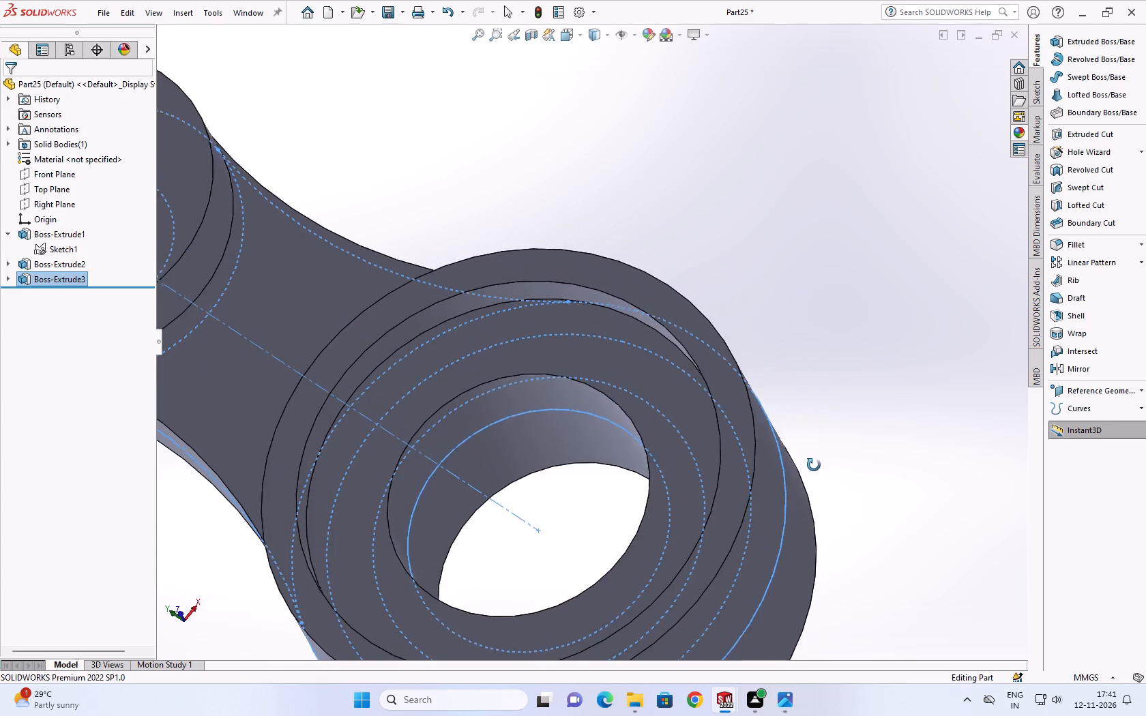
Begin another Boss Extrude from the shared sketch, selecting the large hub's inner ring between its 43 and 34 mm circles as the contour.
middle_click_drag(814, 465, 897, 443)
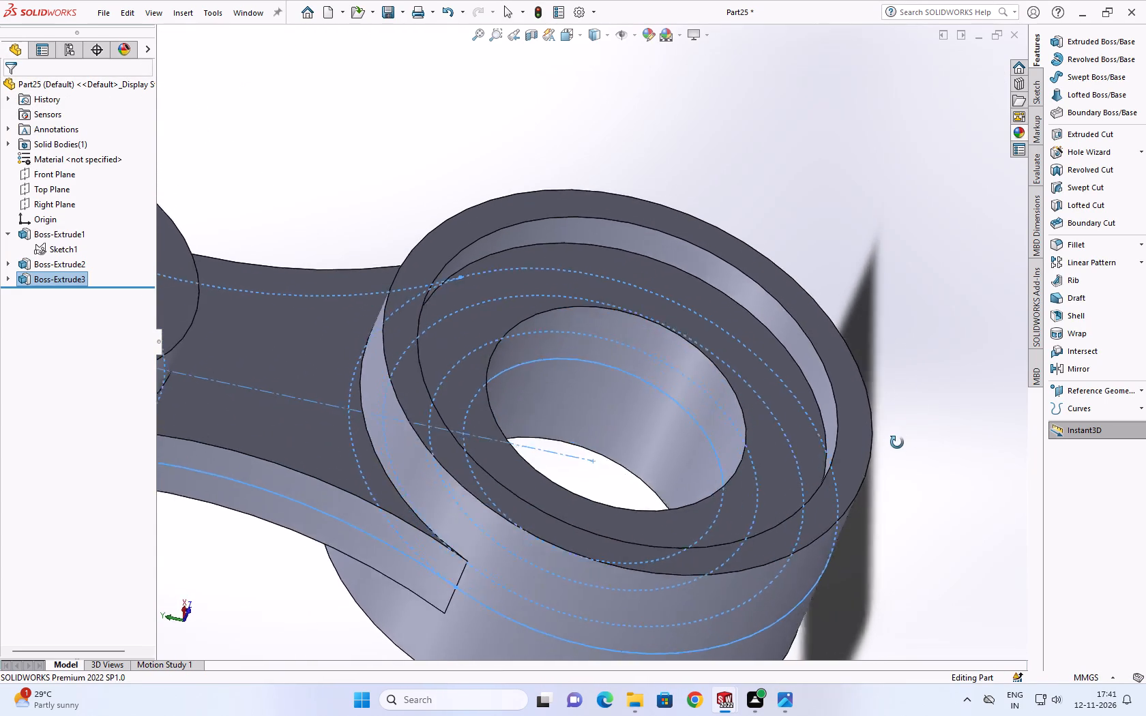
middle_click_drag(897, 443, 822, 511)
scroll(846, 461, "up", 2)
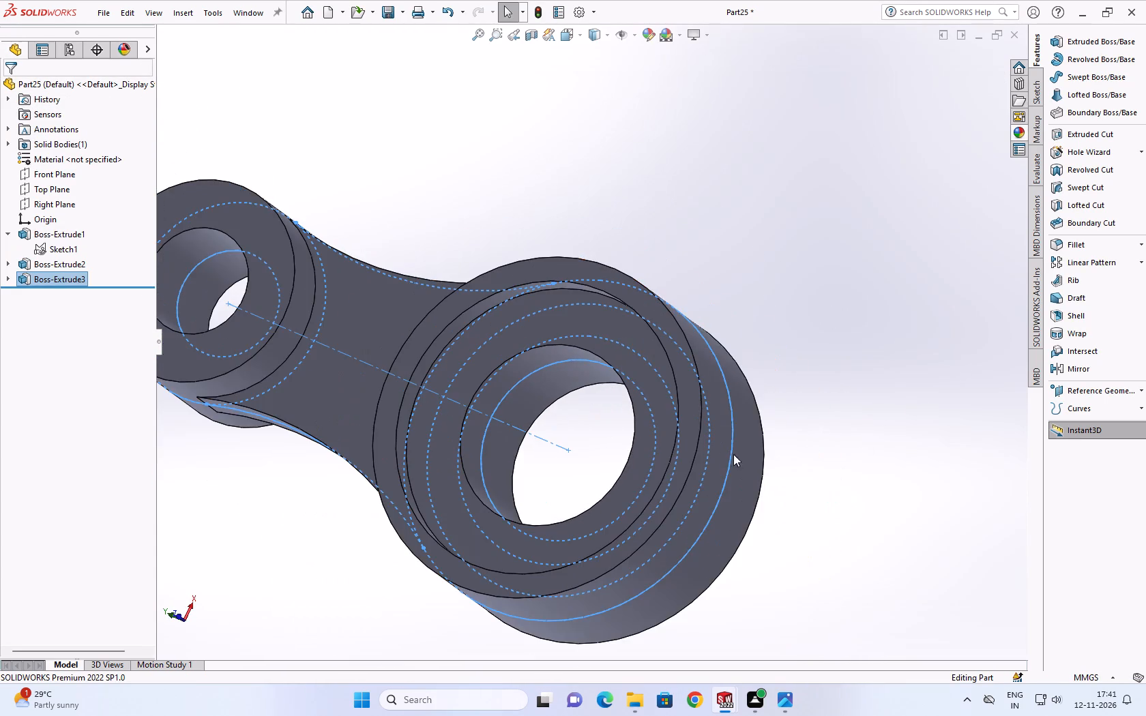
middle_click_drag(709, 449, 814, 371)
scroll(896, 317, "up", 1)
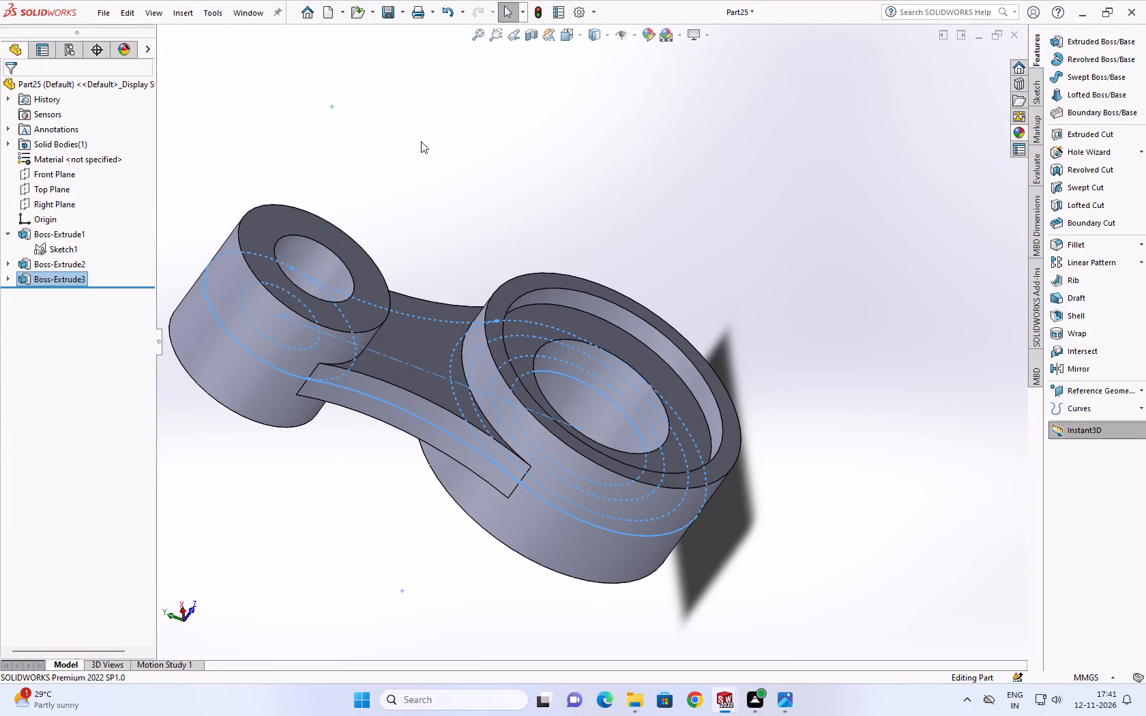
left_click(67, 254)
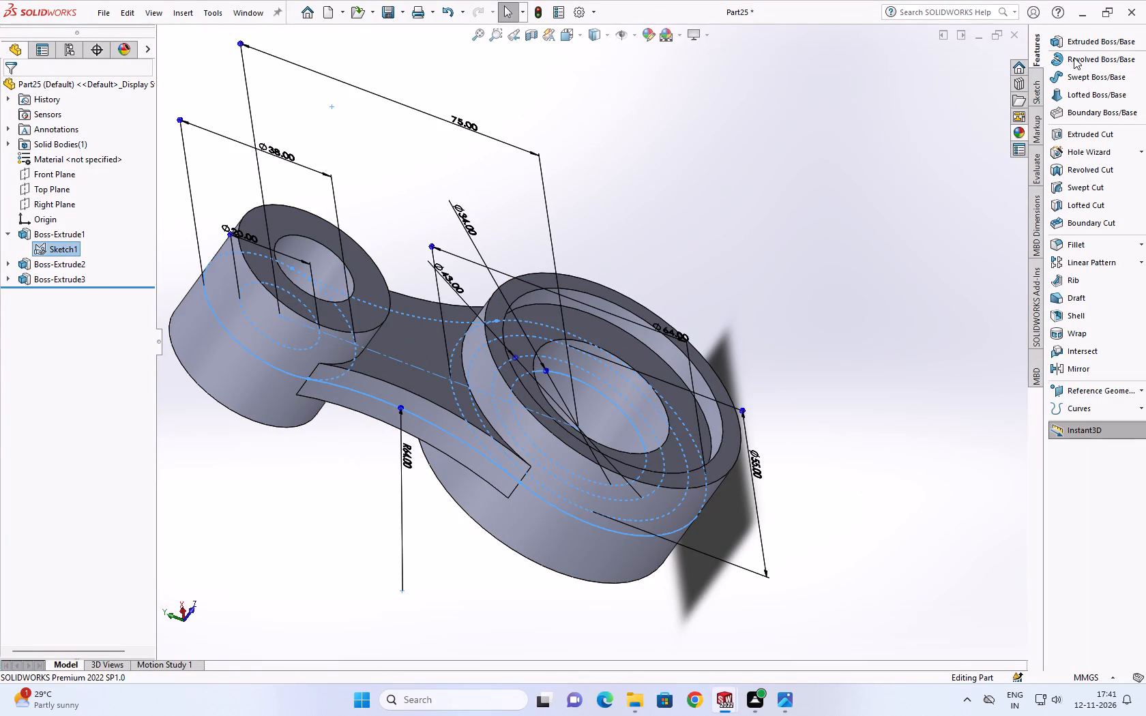
left_click(1082, 44)
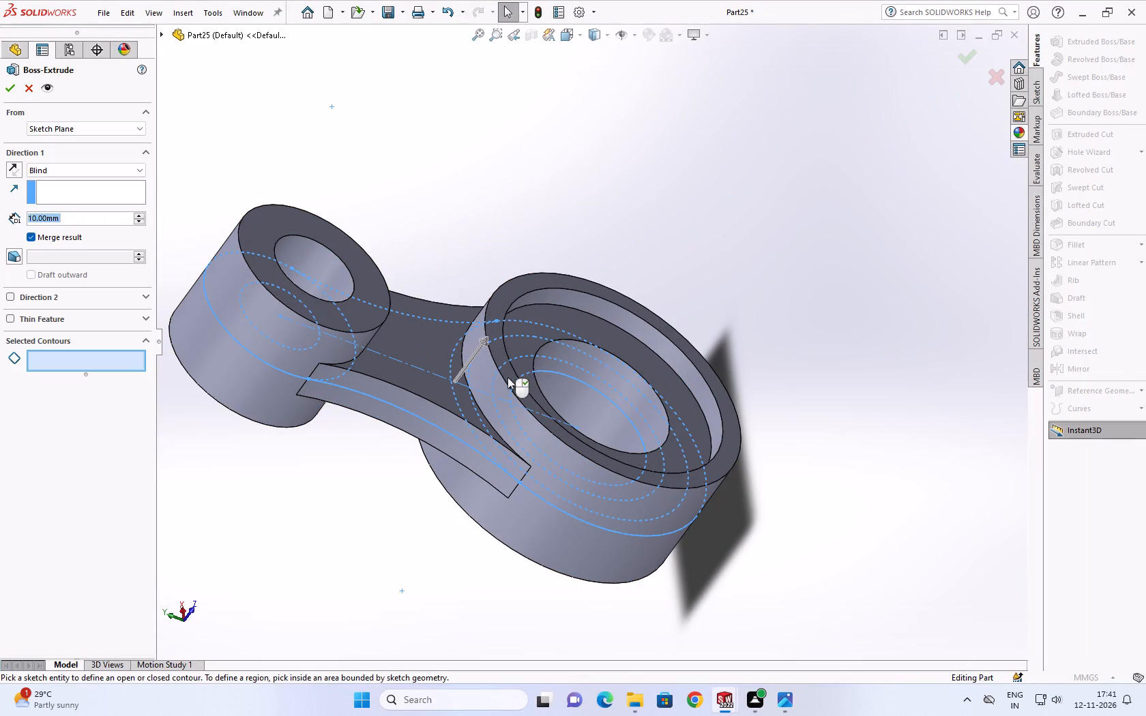
left_click(40, 360)
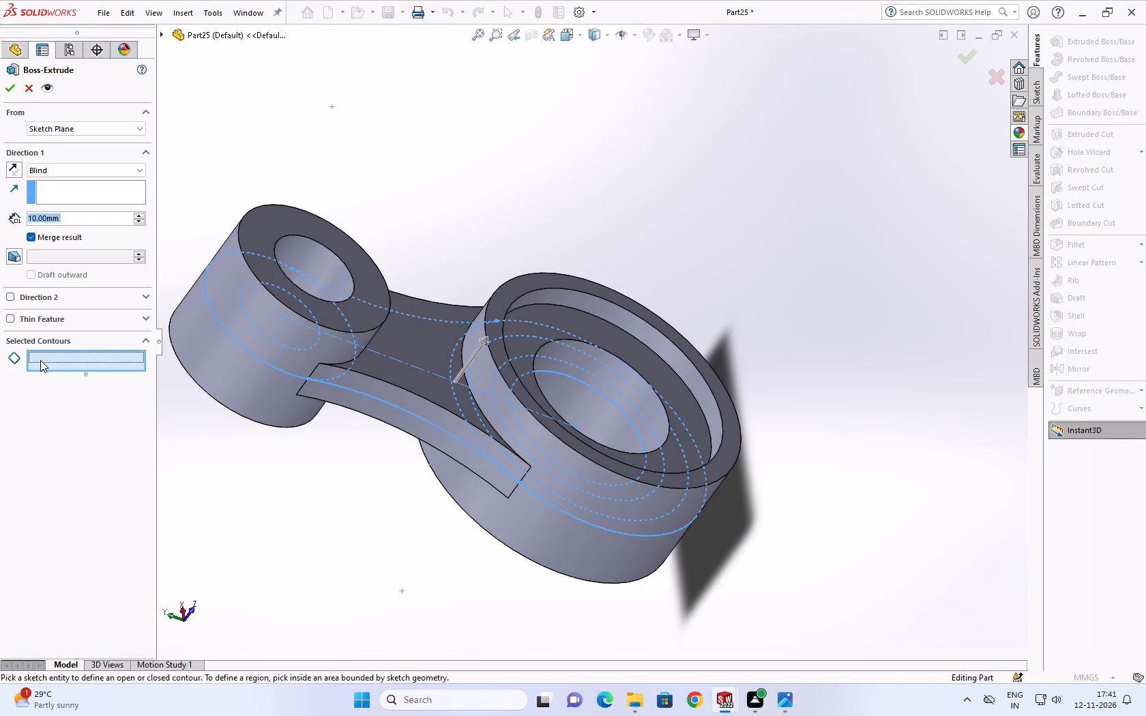
middle_click_drag(517, 357, 500, 378)
scroll(501, 378, "down", 1)
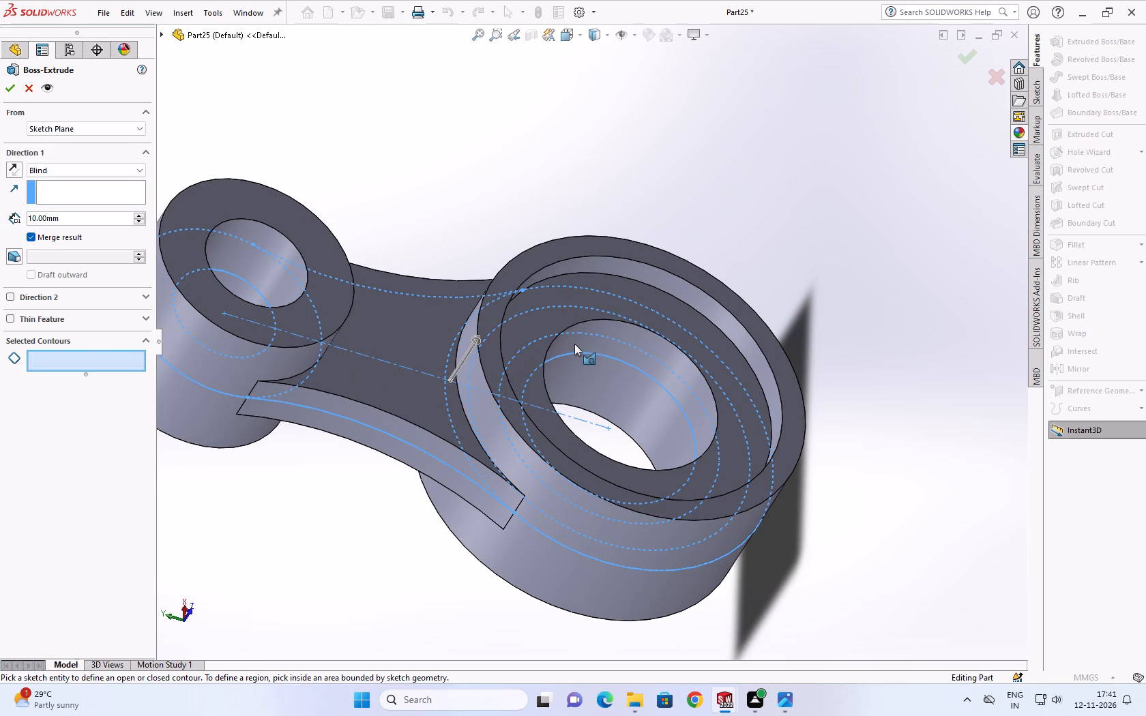
left_click(576, 343)
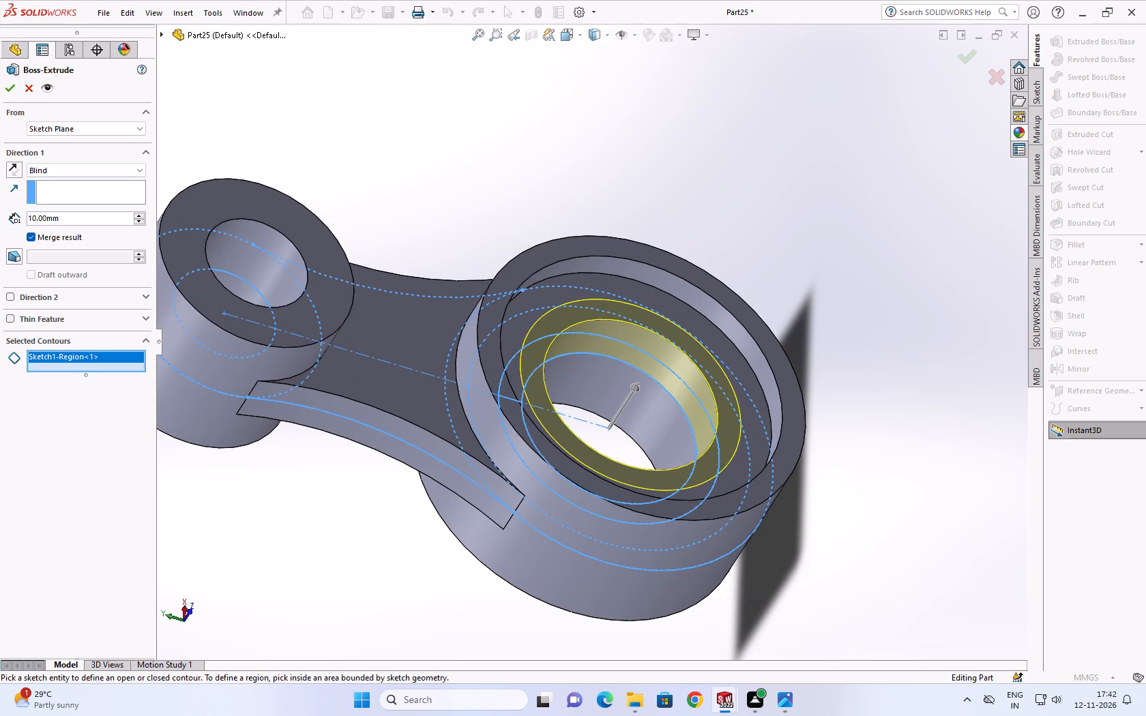
scroll(620, 413, "up", 1)
middle_click_drag(618, 413, 590, 286)
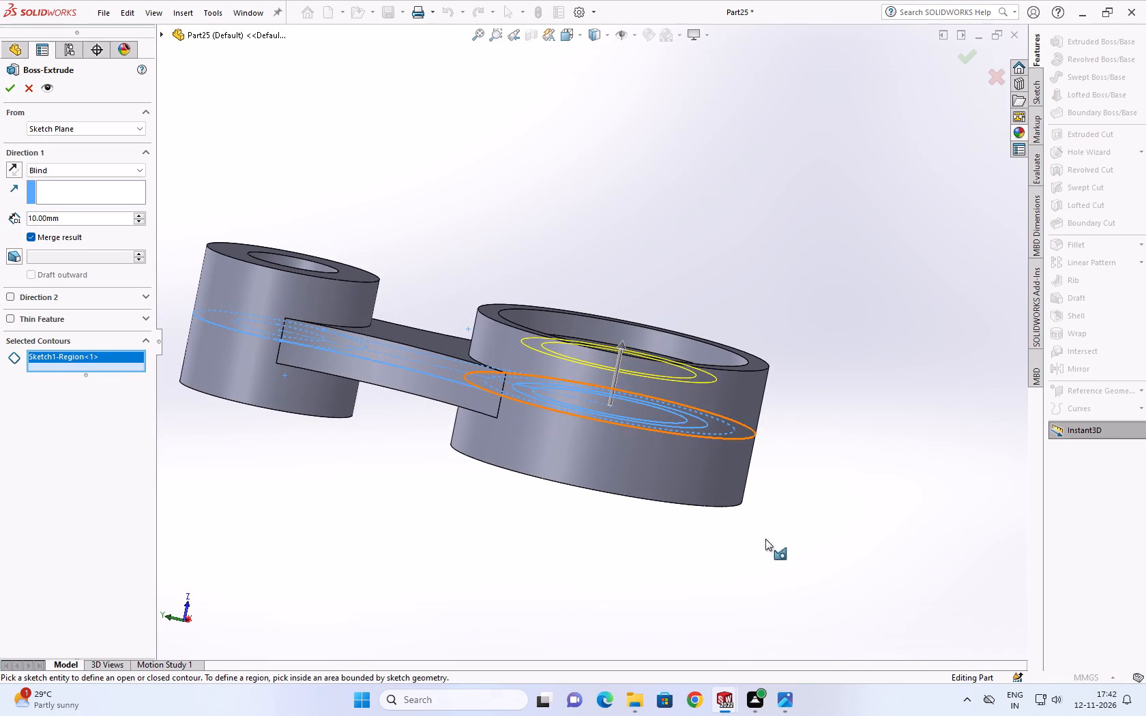
Check the reference drawing and start the ring extrusion from the recessed annular face inside the large hub, using Surface/Face/Plane.
left_click(786, 704)
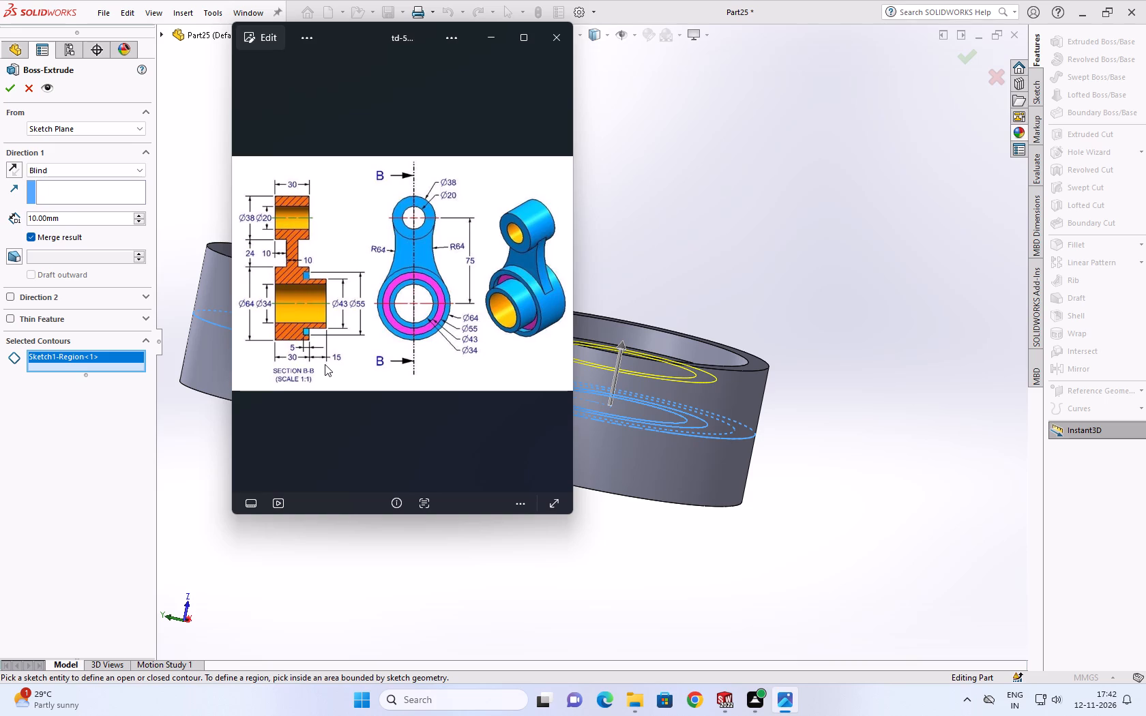
left_click(102, 123)
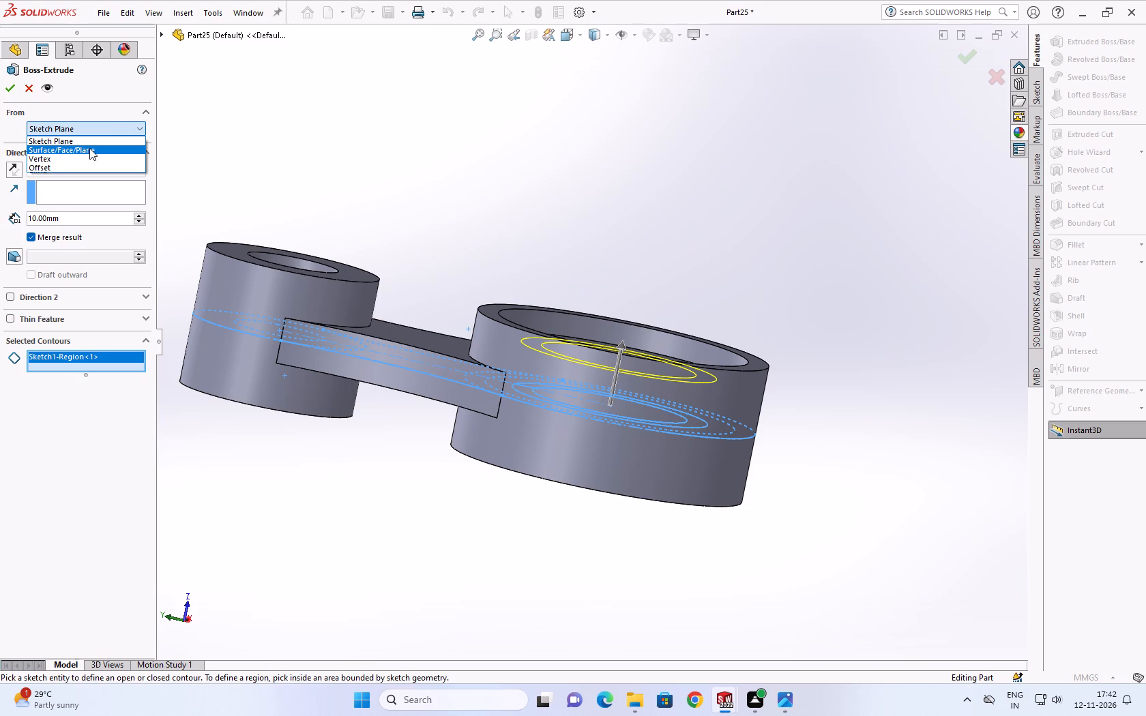
left_click(89, 148)
scroll(633, 318, "down", 1)
middle_click_drag(633, 318, 625, 366)
middle_click(625, 366)
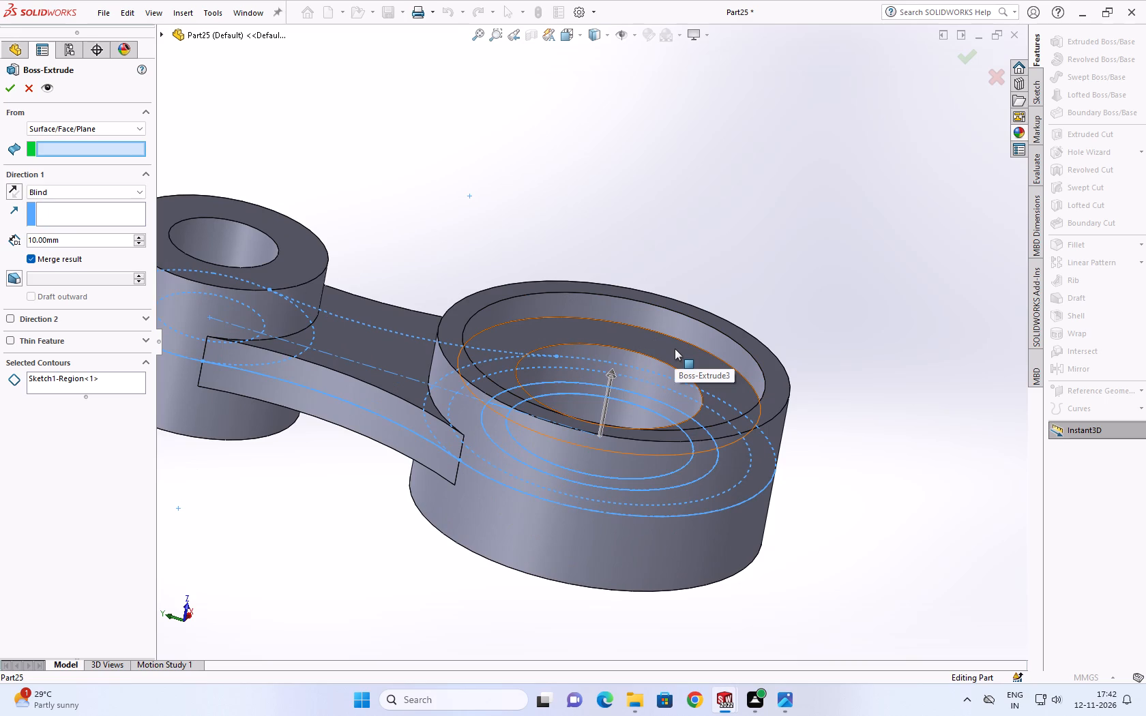
left_click(675, 348)
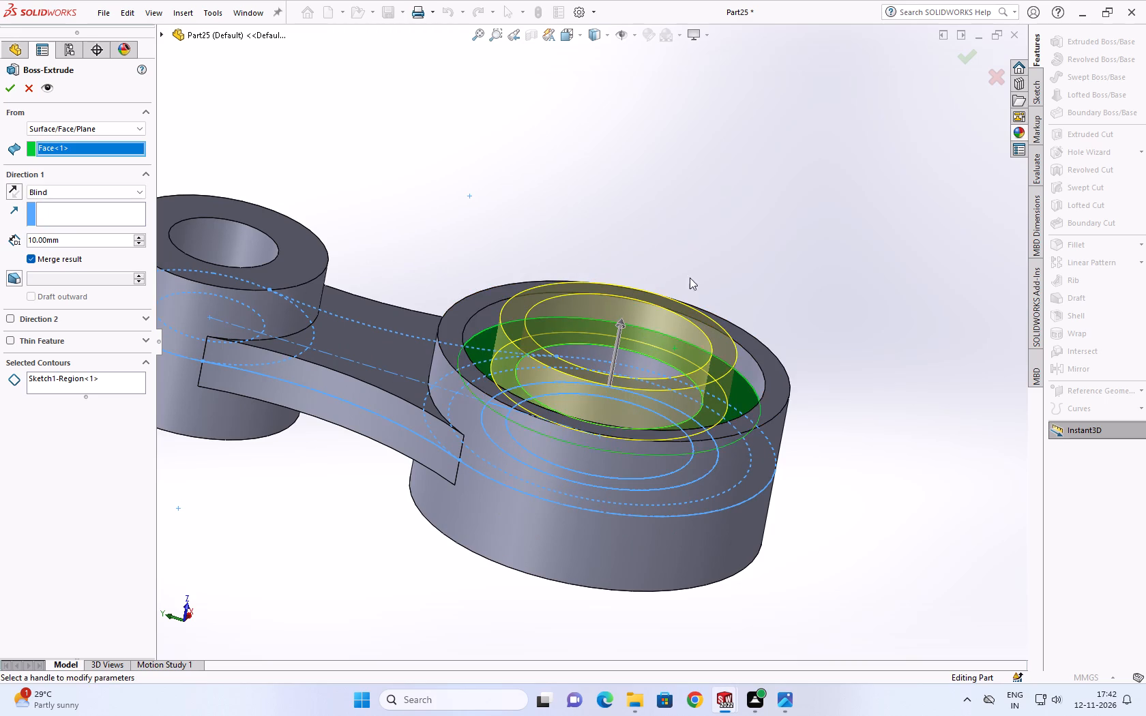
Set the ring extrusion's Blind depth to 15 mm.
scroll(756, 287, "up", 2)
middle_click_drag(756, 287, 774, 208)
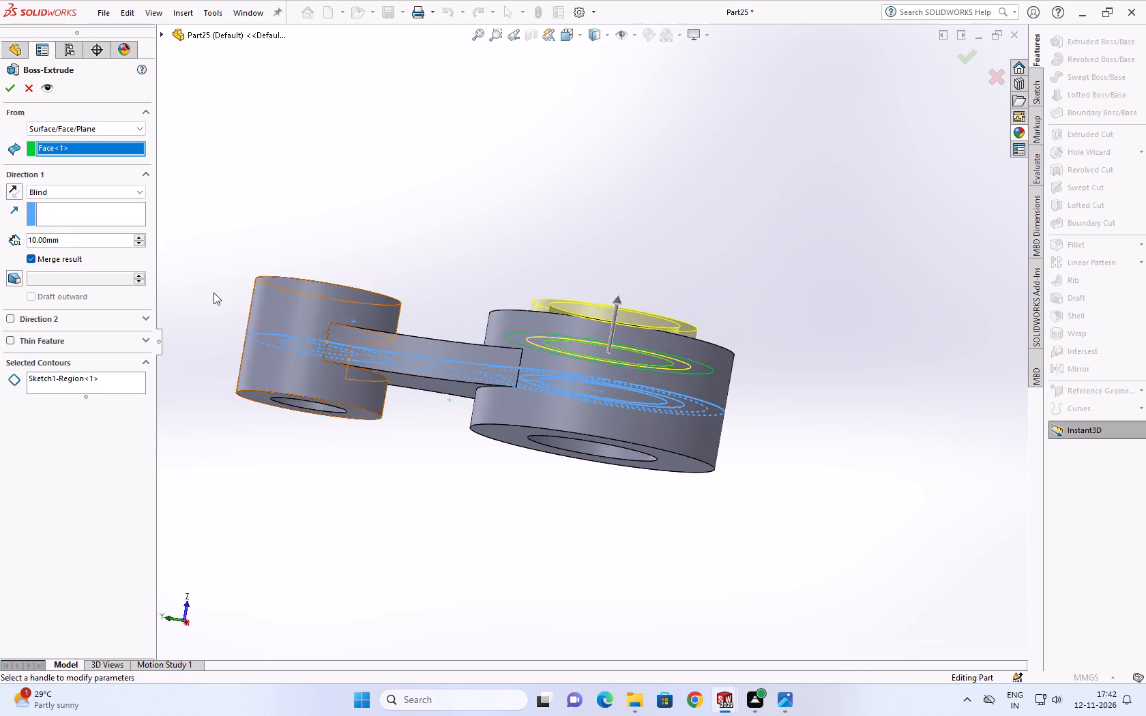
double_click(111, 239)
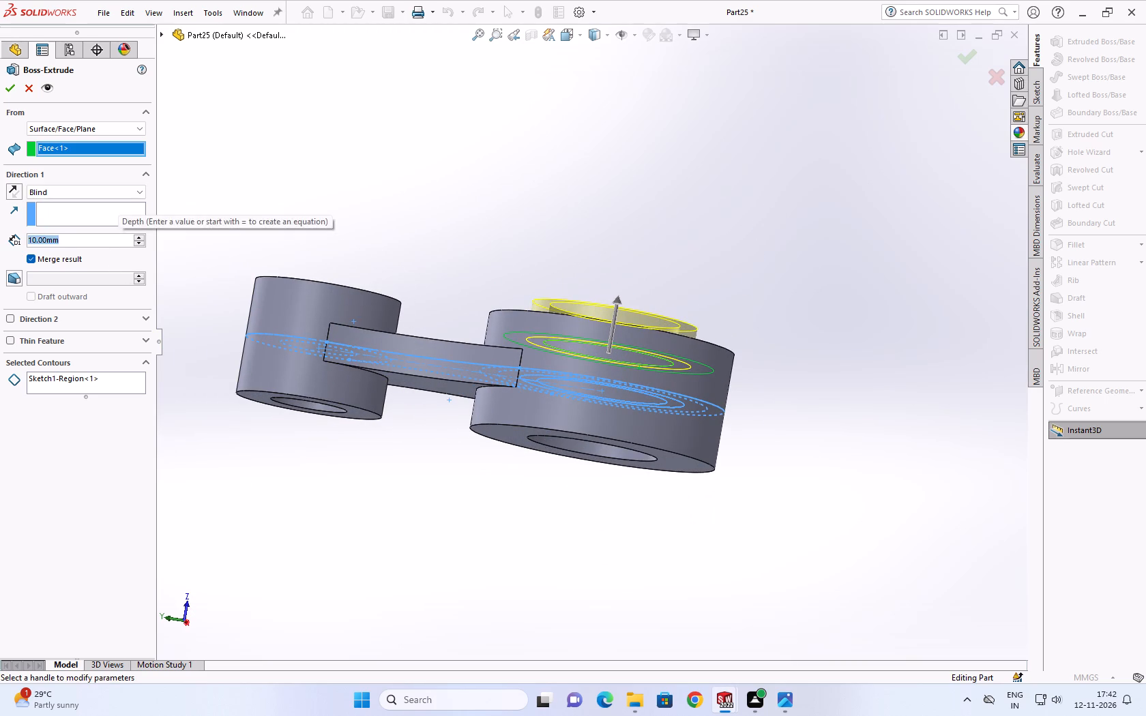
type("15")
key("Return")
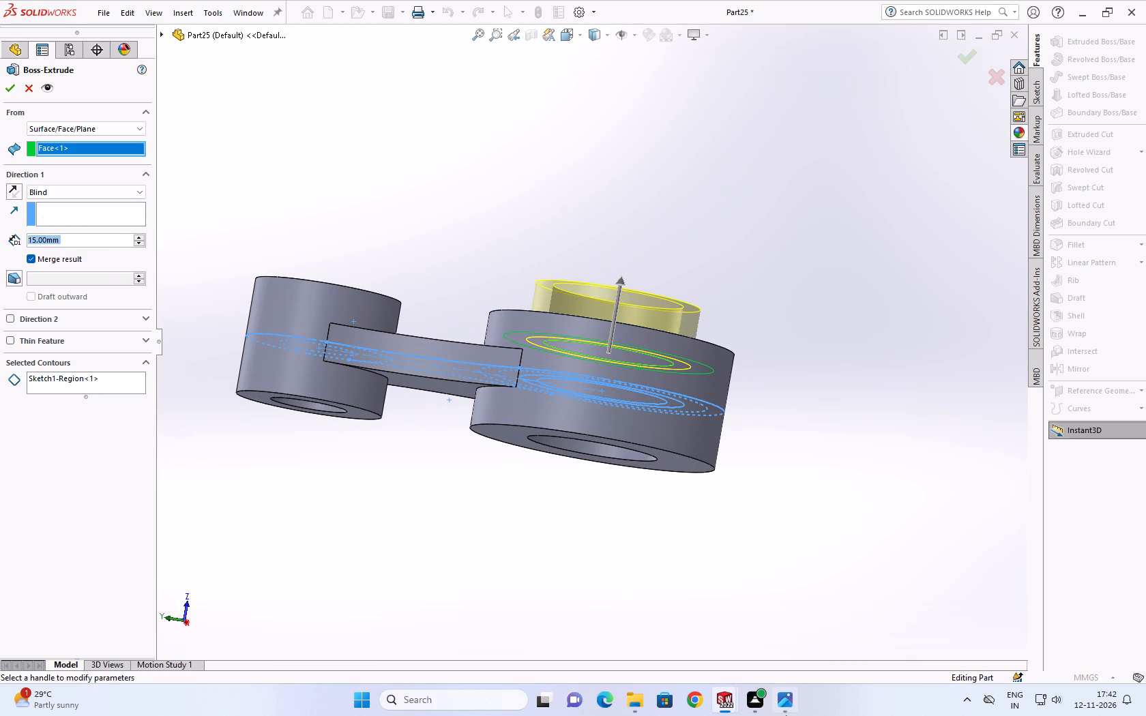
Set the ring extrusion's Blind depth to 20 mm and complete it, checking the reference drawing.
left_click(790, 712)
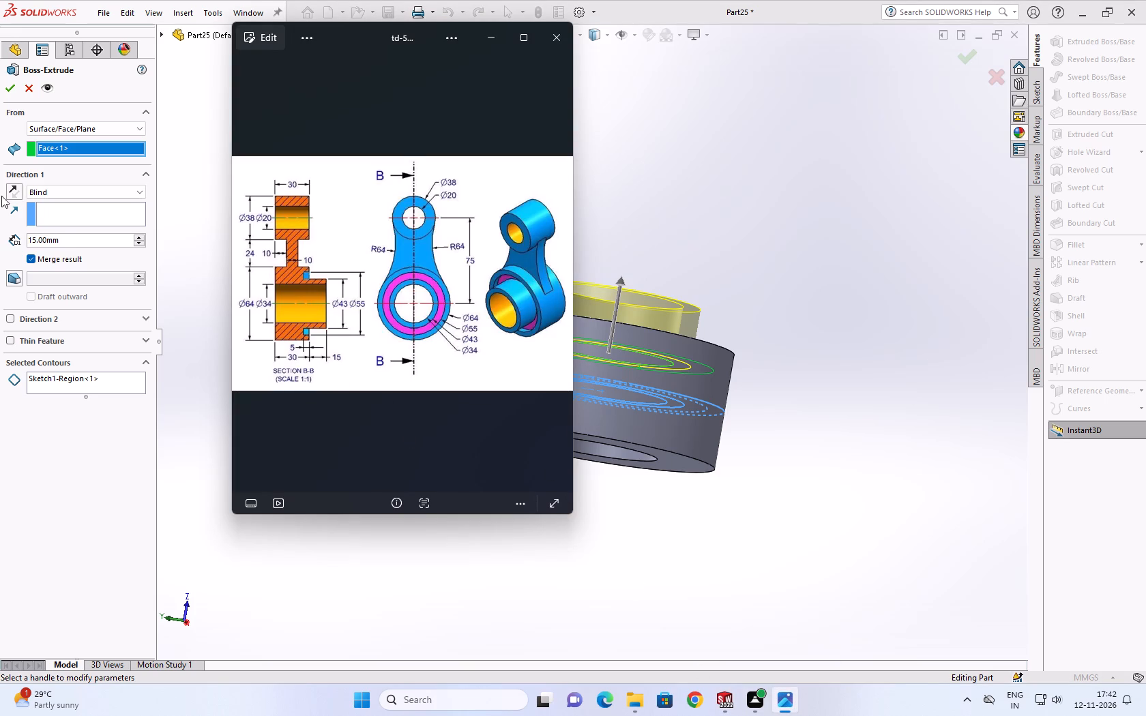
double_click(80, 241)
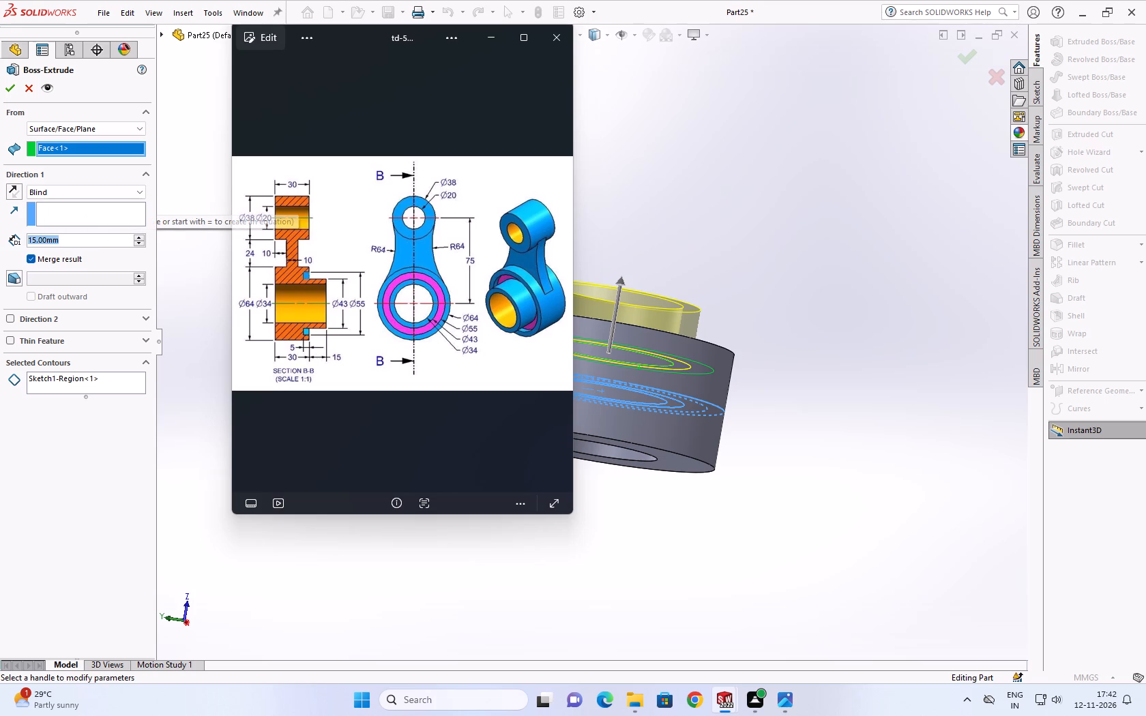
type("20")
key("Return")
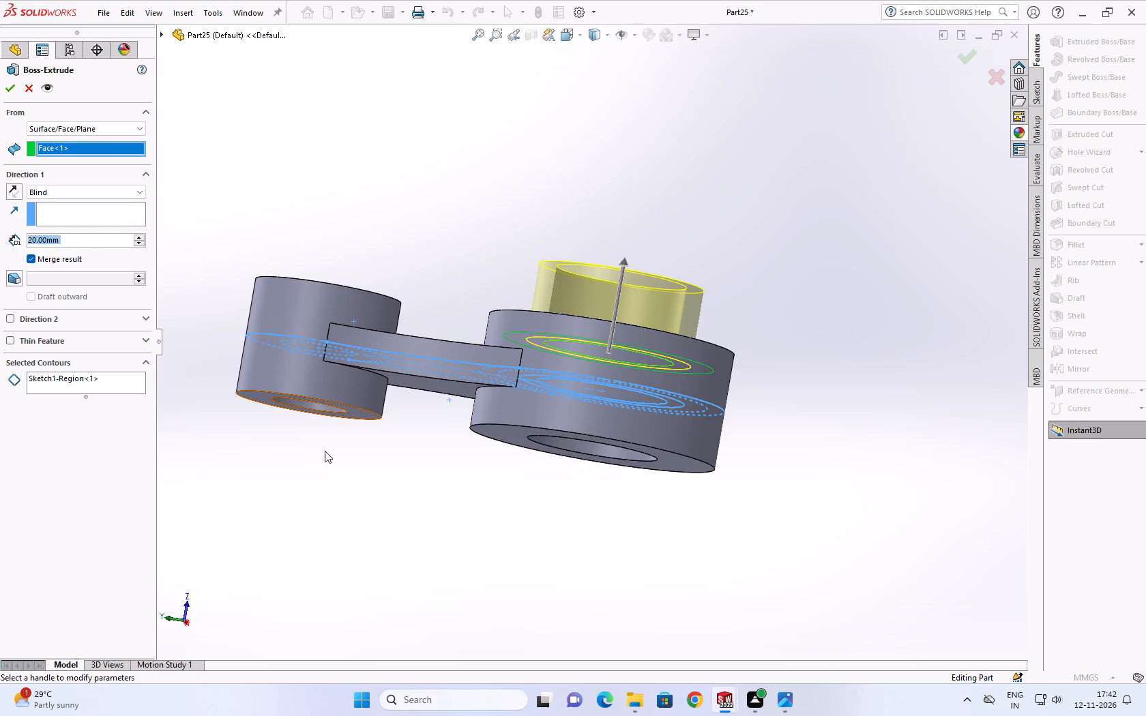
left_click(789, 706)
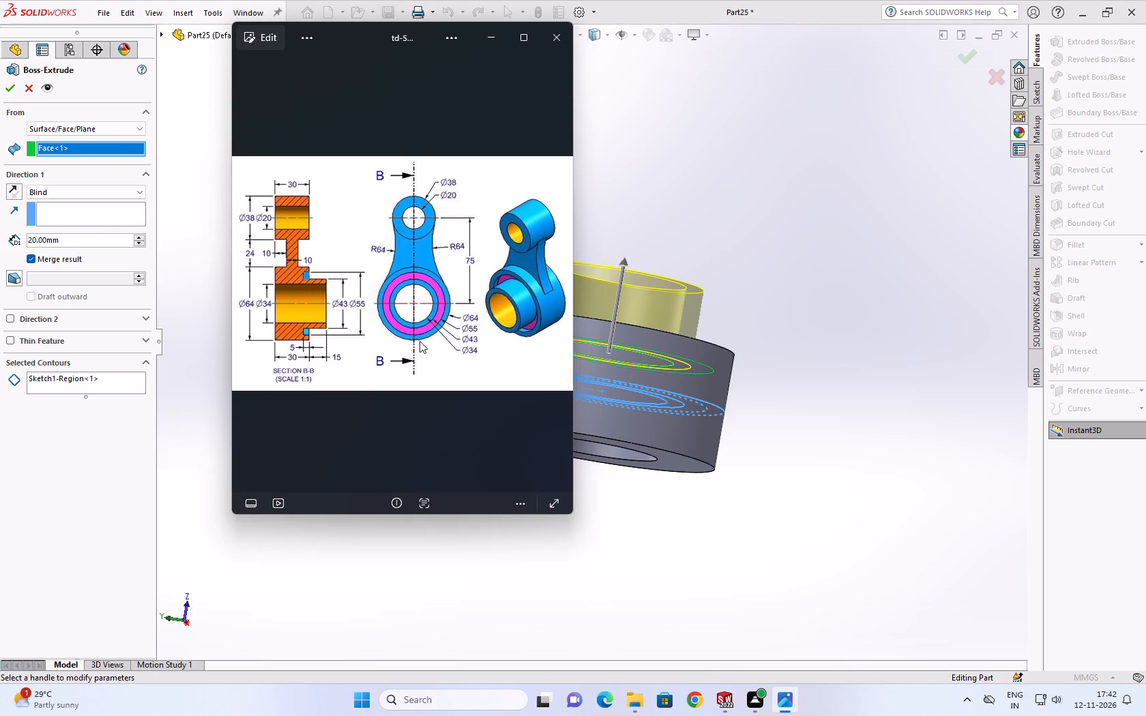
scroll(297, 331, "down", 3)
left_click(10, 86)
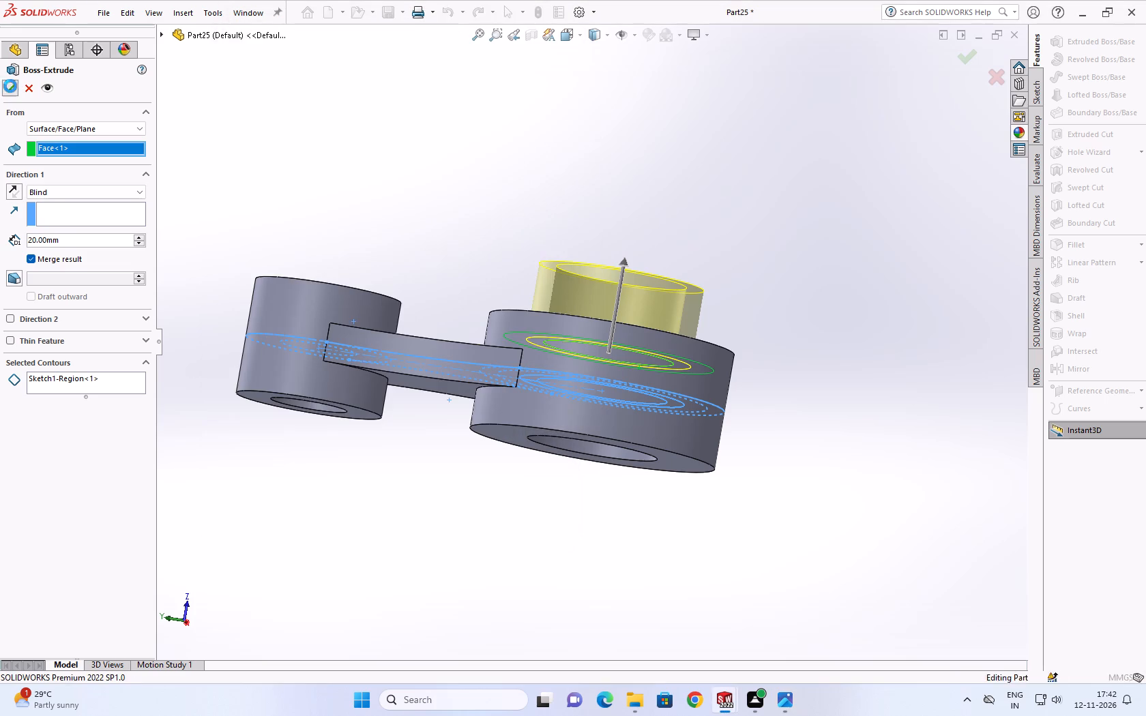
left_click(461, 158)
Inspect the rocker arm from several sides, previewing sections through the Front, Top and Right Planes and leaving the model unsectioned.
middle_click_drag(541, 218, 572, 462)
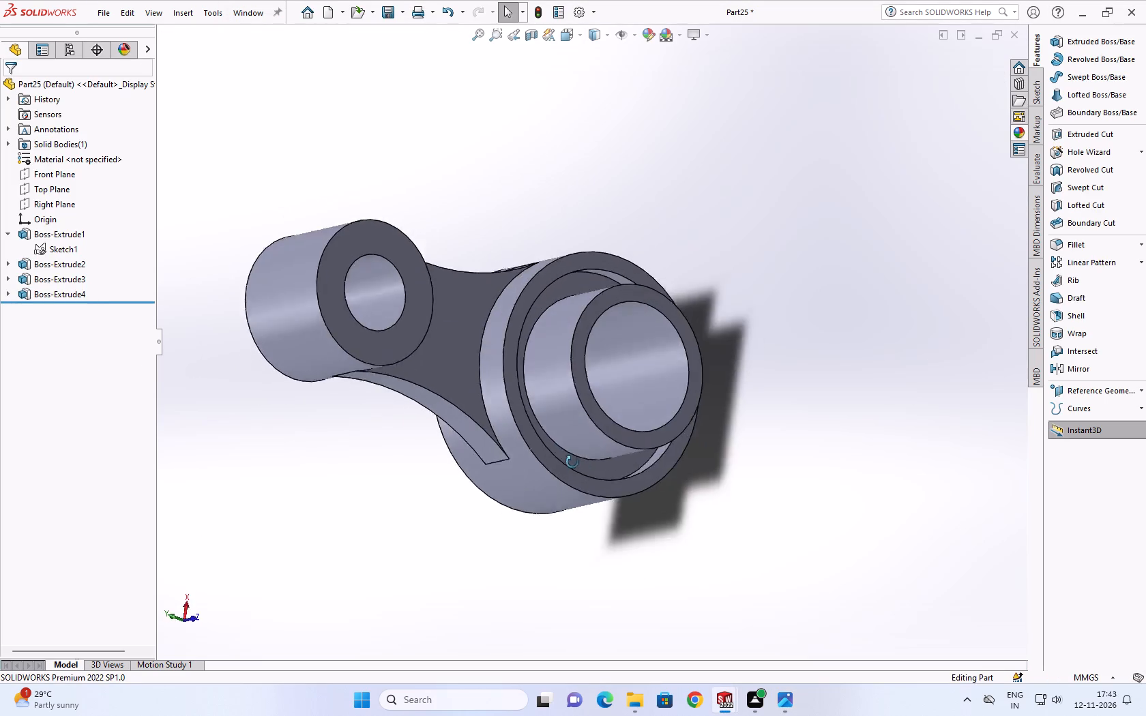
middle_click_drag(572, 462, 482, 337)
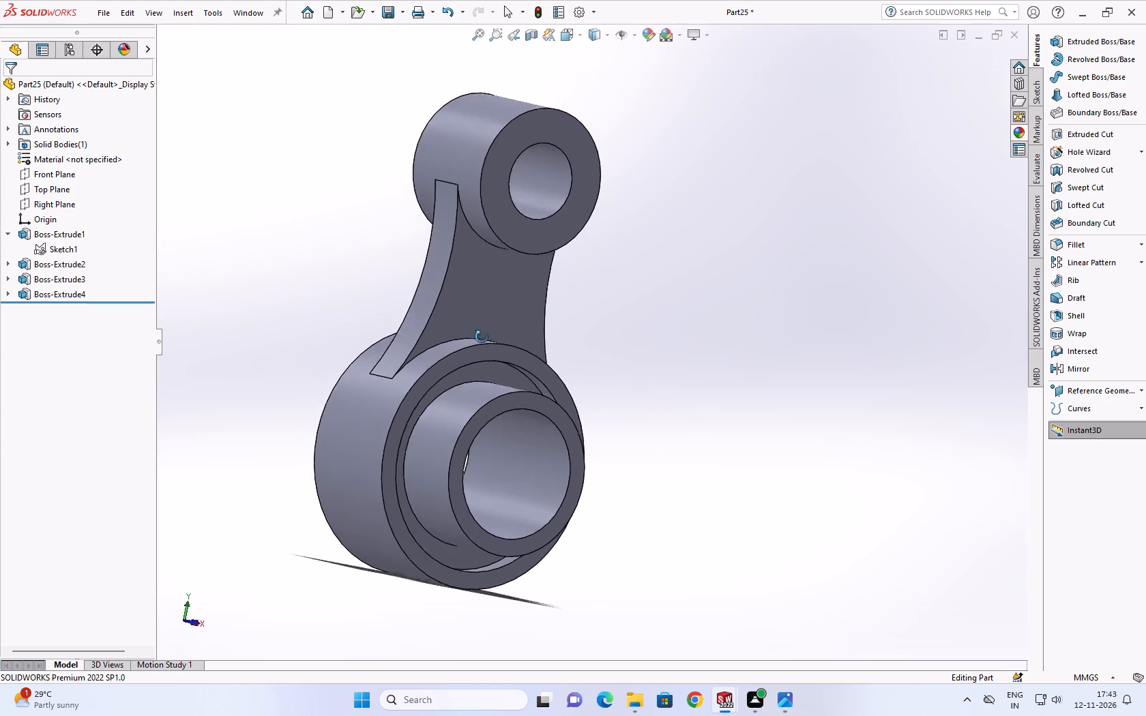
middle_click_drag(482, 337, 505, 353)
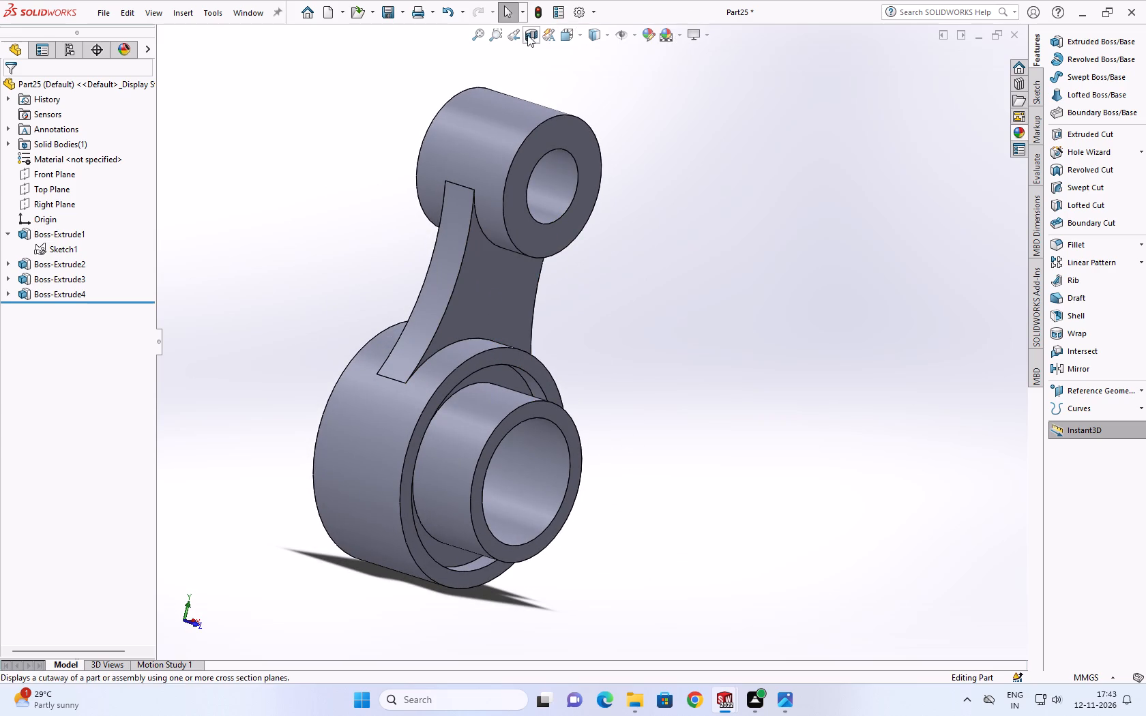
left_click(527, 35)
middle_click_drag(498, 183, 406, 191)
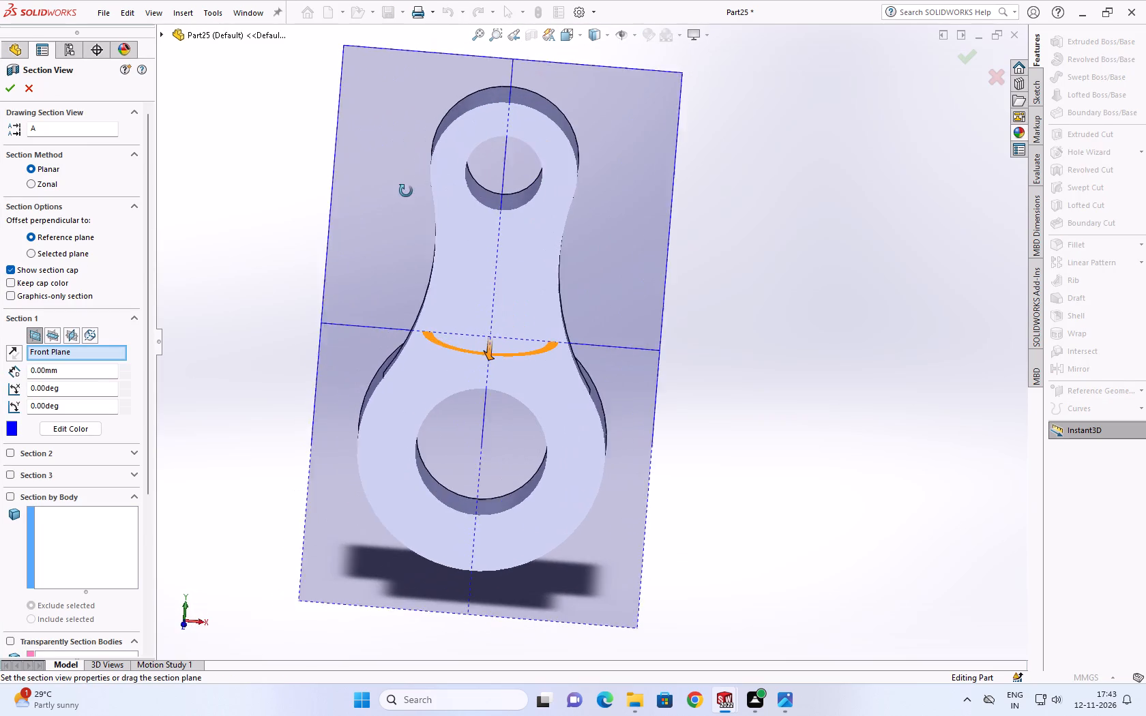
middle_click_drag(406, 191, 409, 189)
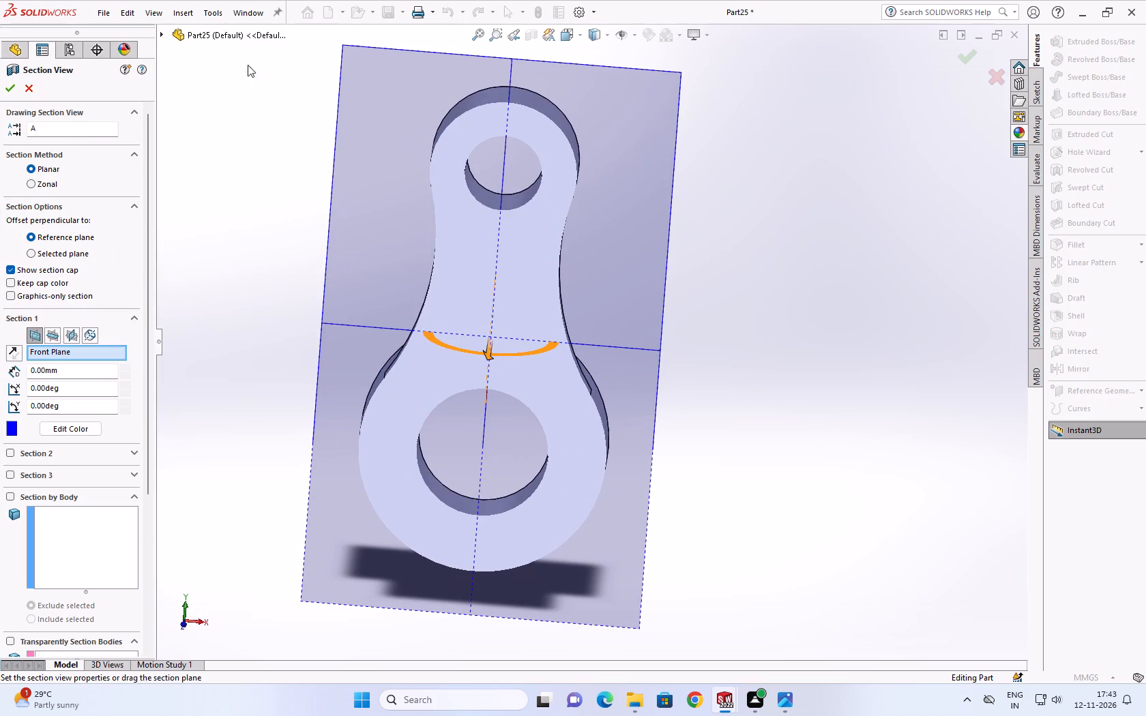
left_click(53, 336)
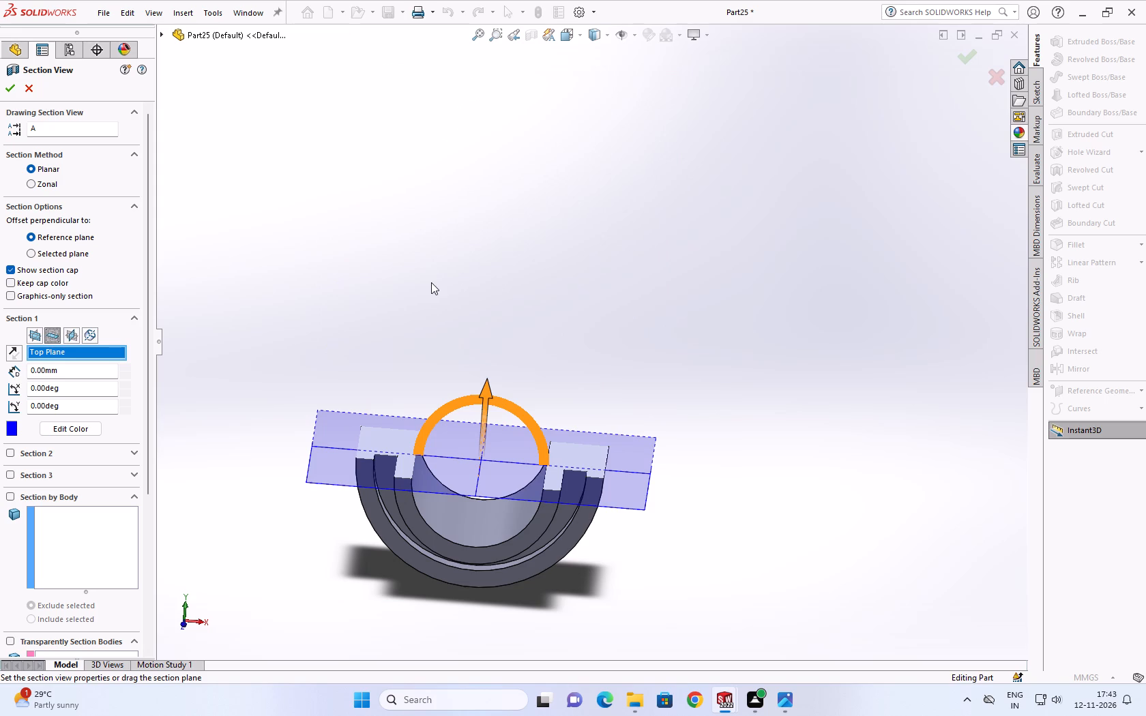
middle_click_drag(424, 286, 400, 440)
scroll(421, 304, "down", 1)
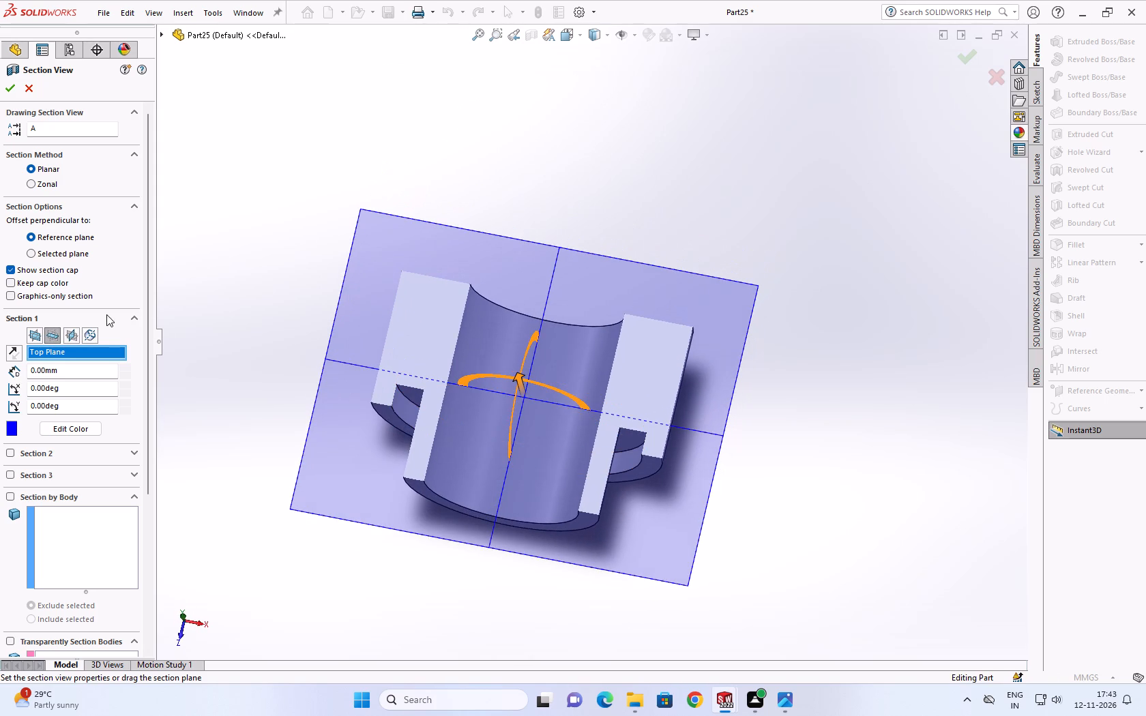
left_click(74, 339)
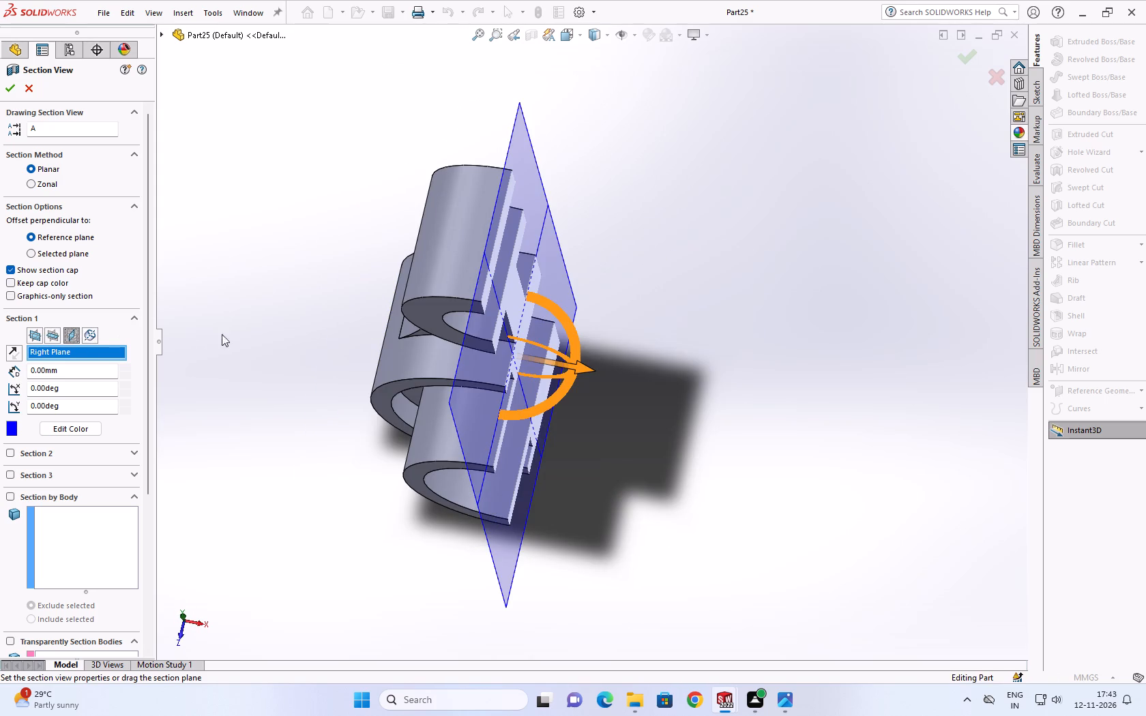
middle_click_drag(359, 310, 340, 314)
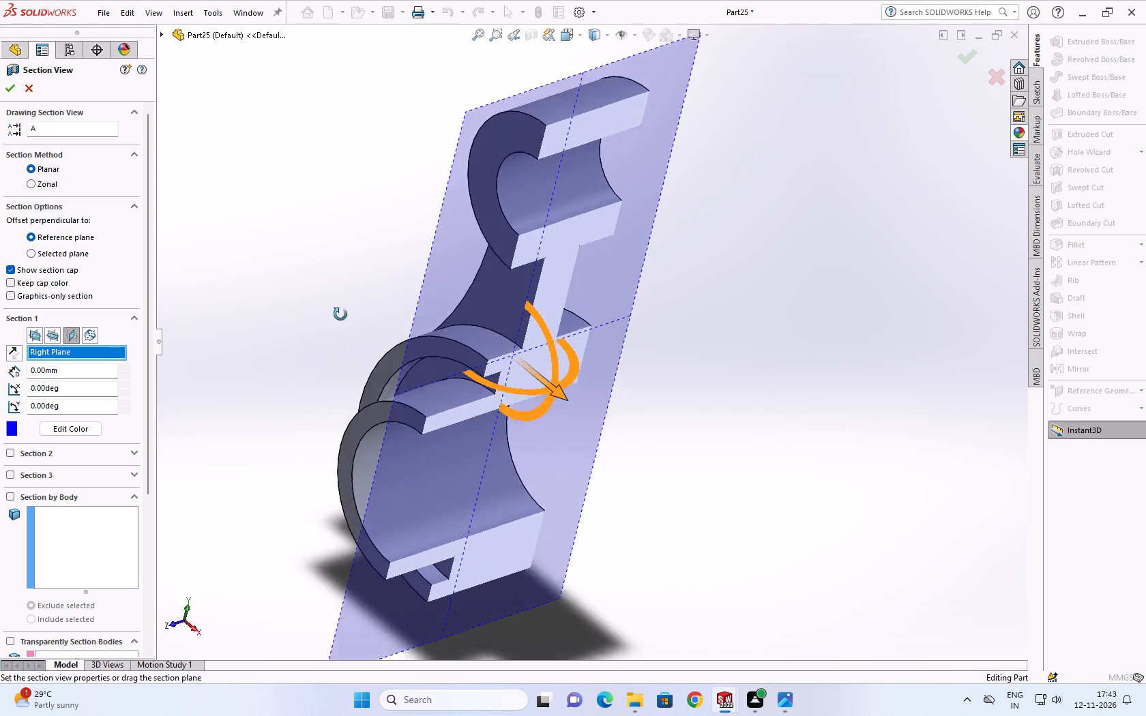
middle_click_drag(340, 314, 415, 266)
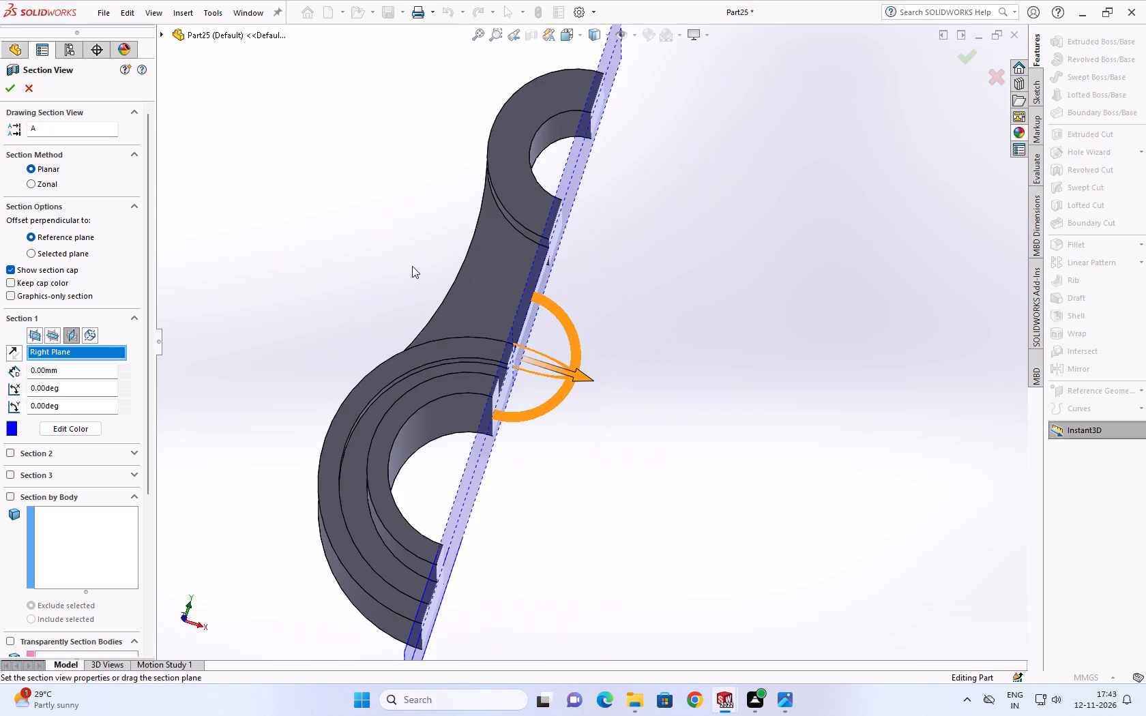
middle_click_drag(412, 266, 868, 267)
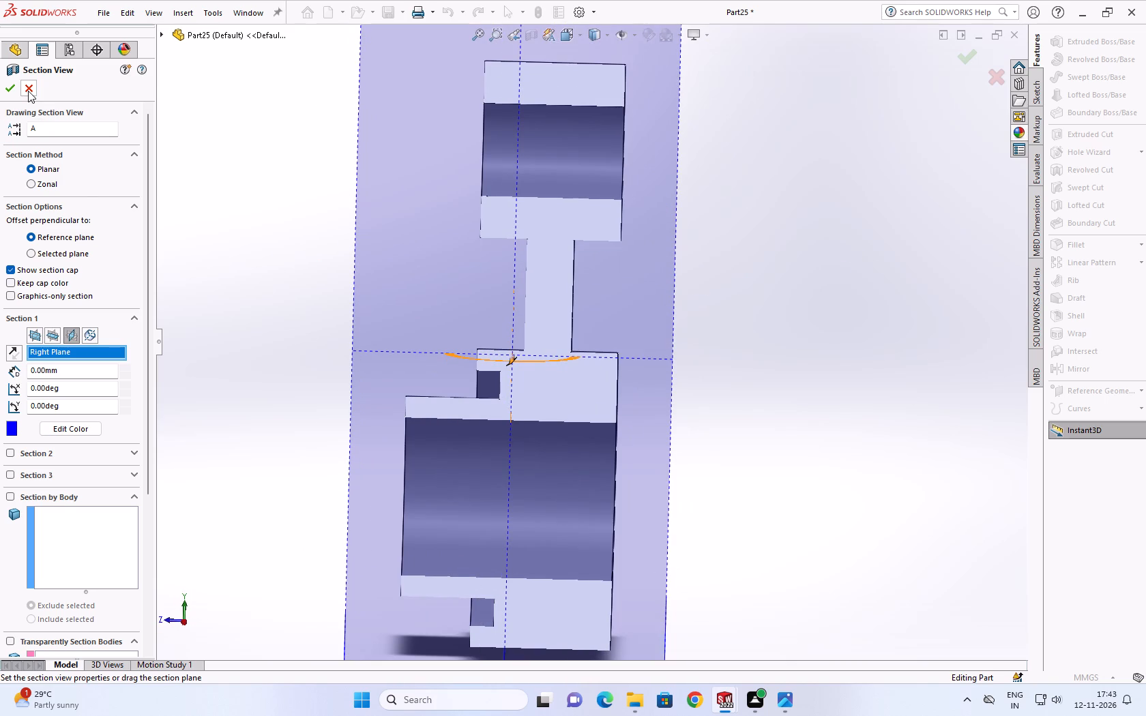
left_click(28, 91)
scroll(474, 175, "up", 1)
middle_click_drag(474, 175, 654, 182)
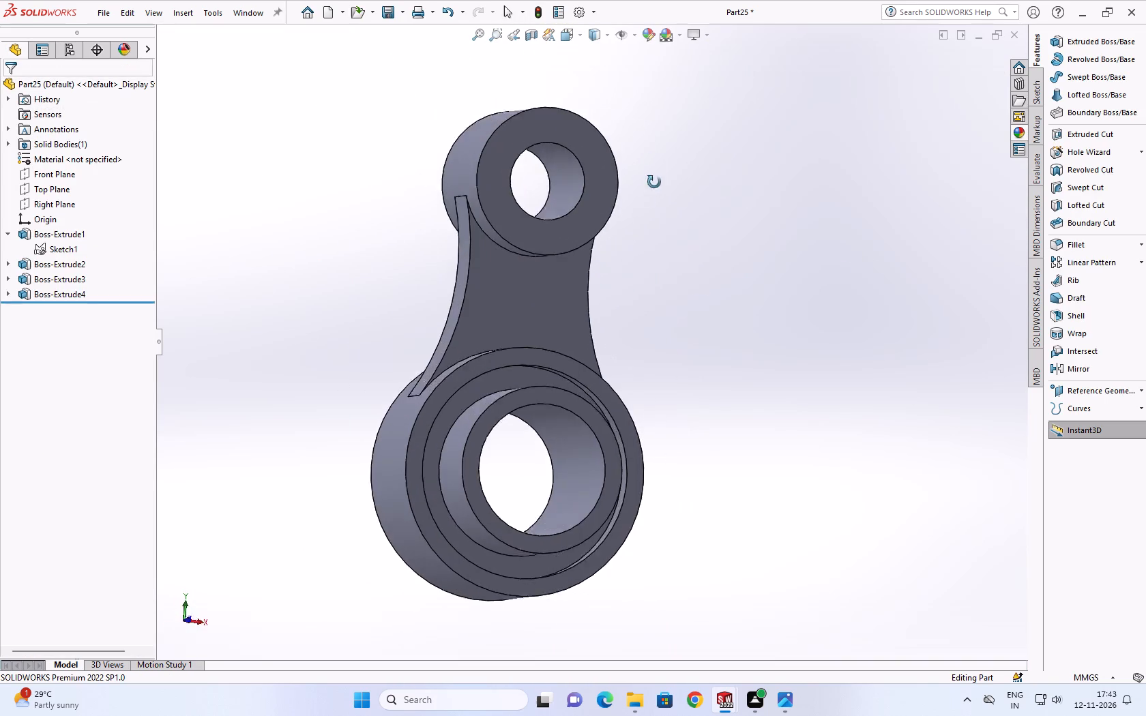
middle_click_drag(654, 182, 548, 711)
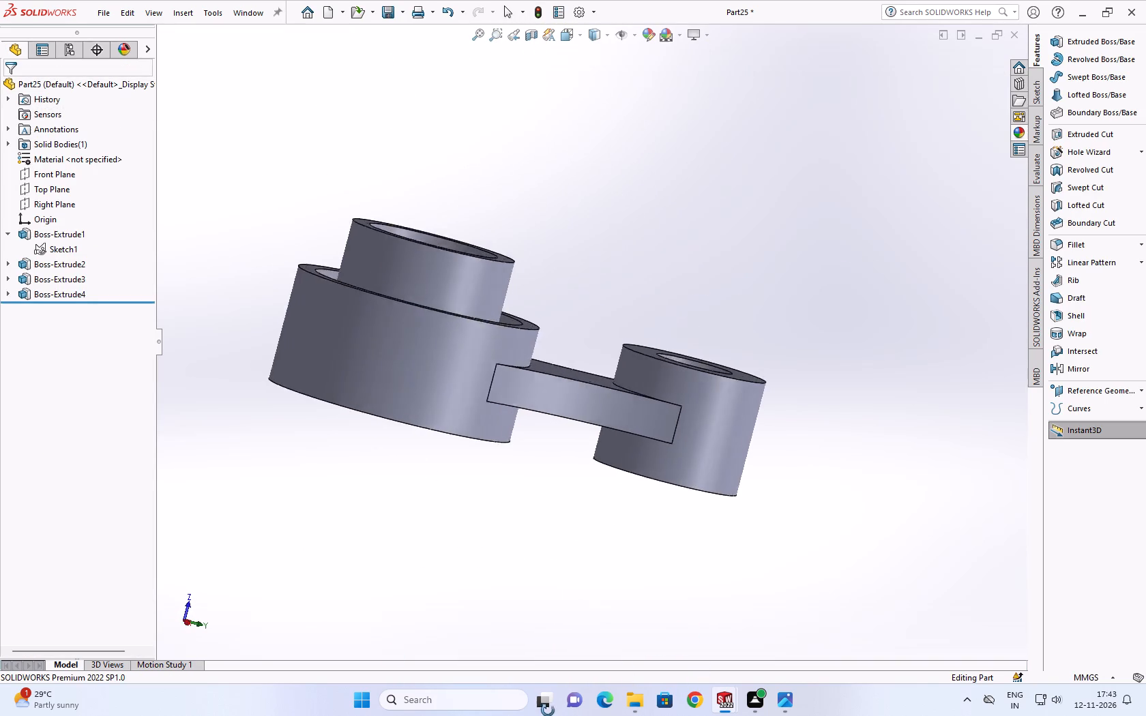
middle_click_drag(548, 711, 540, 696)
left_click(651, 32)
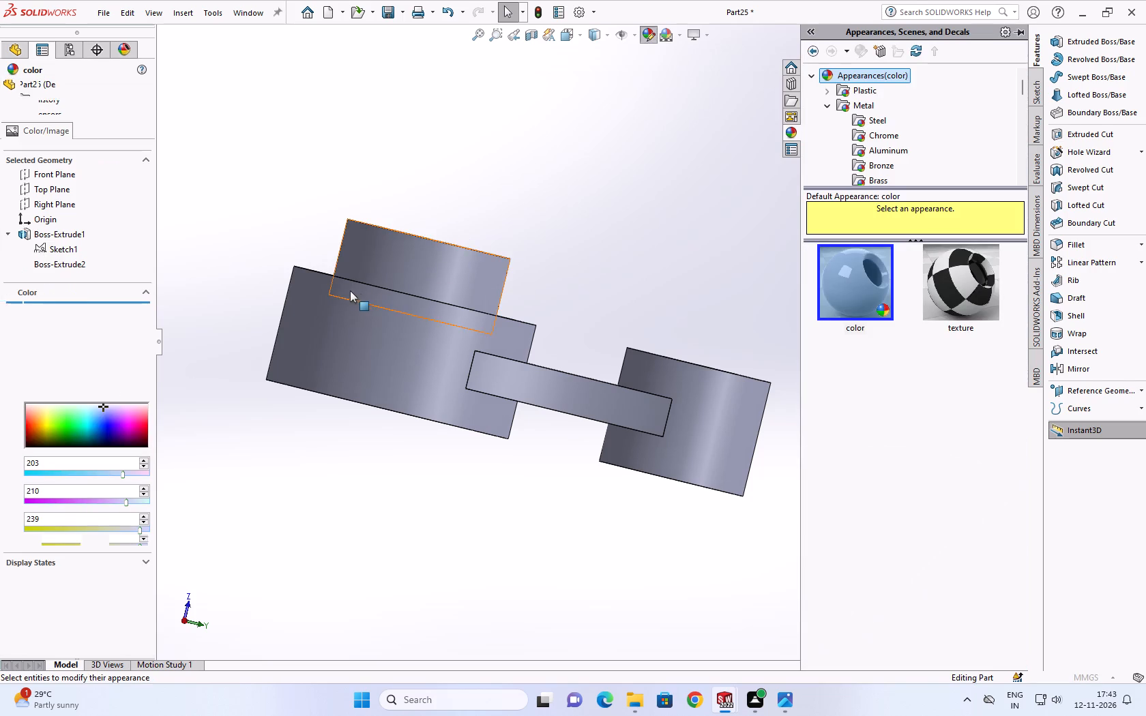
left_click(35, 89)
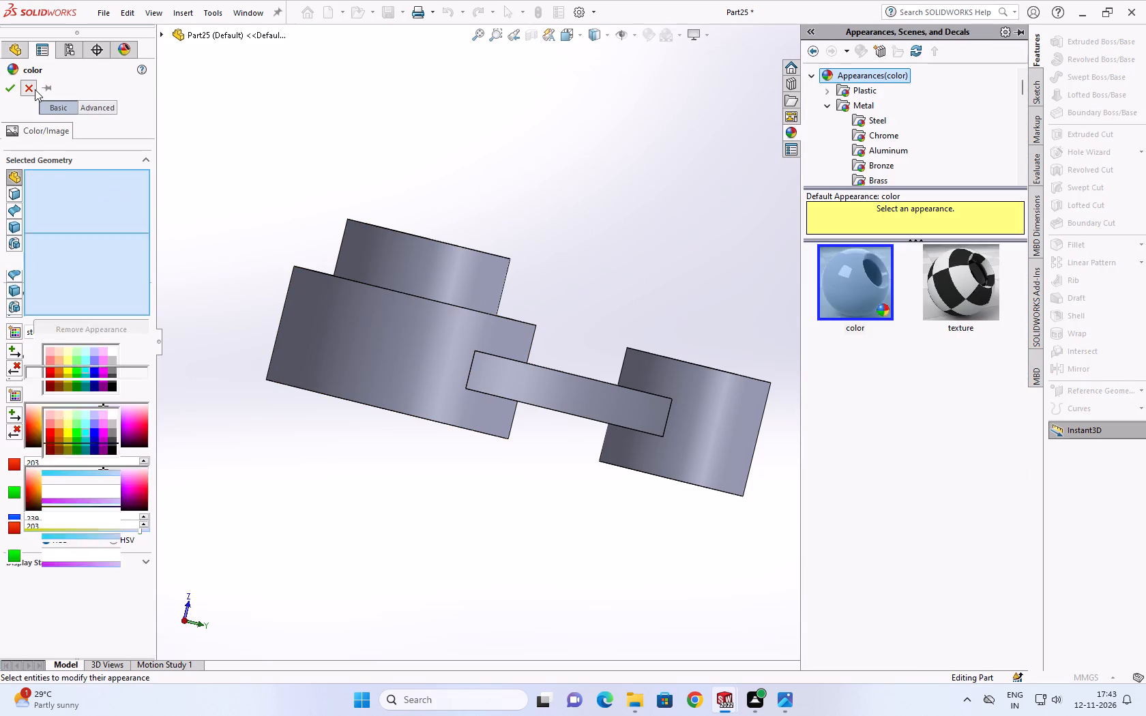
Set the large hub's outer cylindrical face to cyan, RGB 0, 255, 255, and compare it with the reference drawing's colours.
left_click(387, 315)
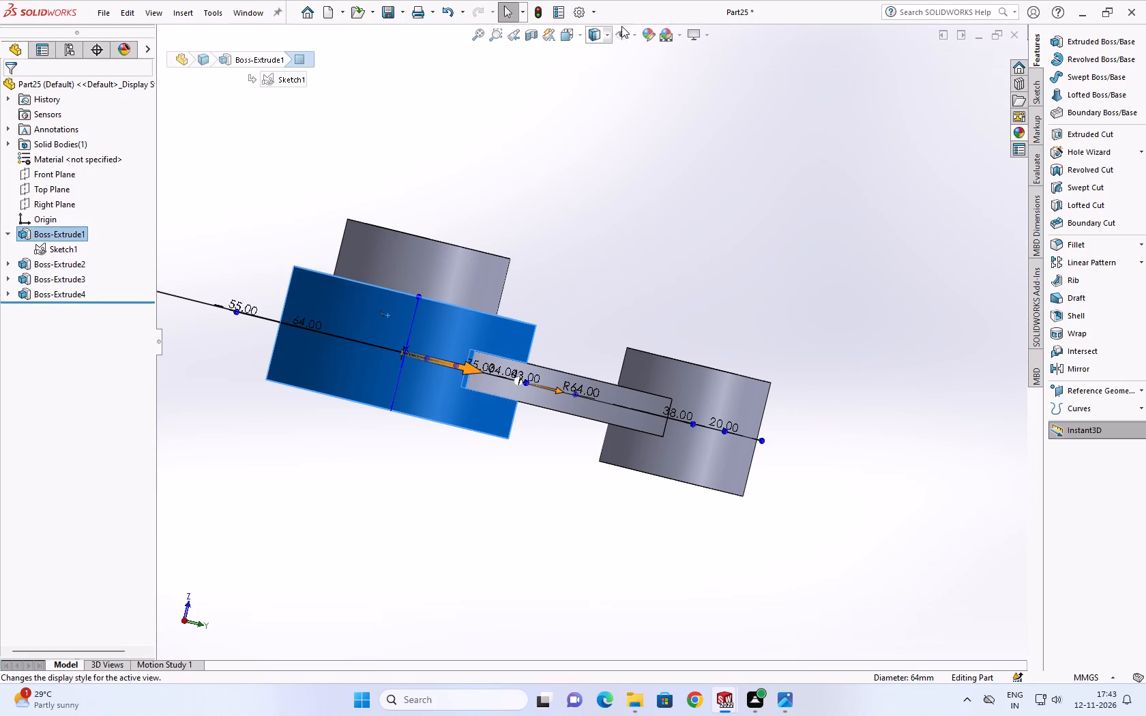
left_click(649, 33)
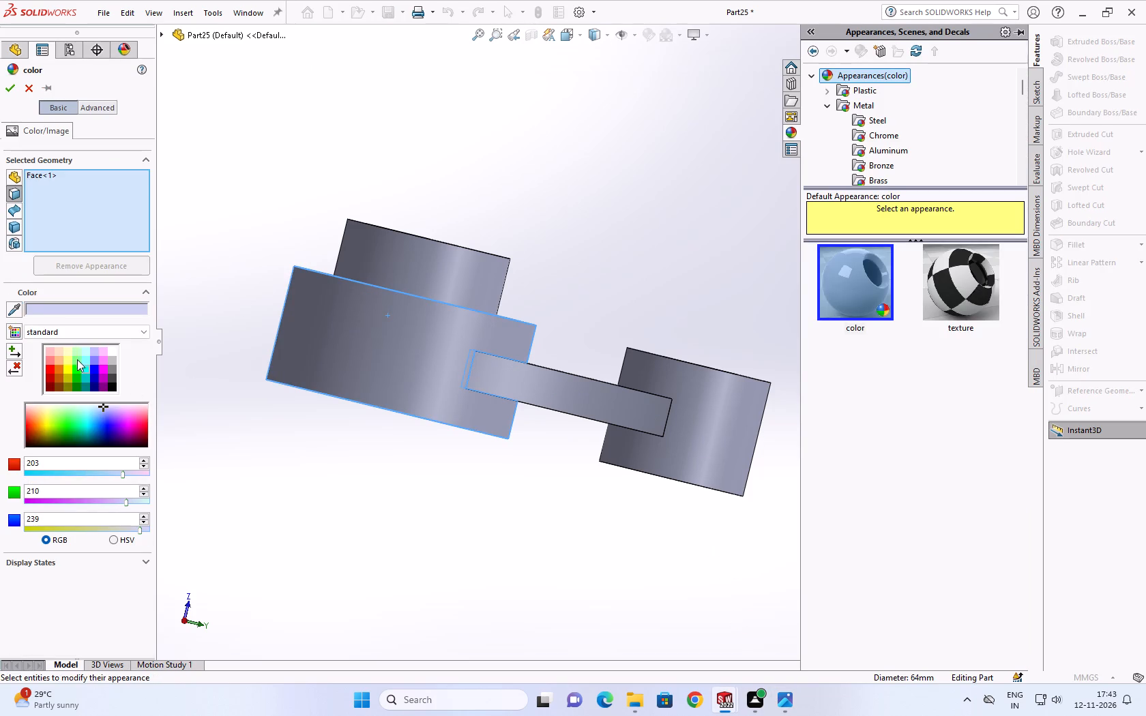
left_click(81, 374)
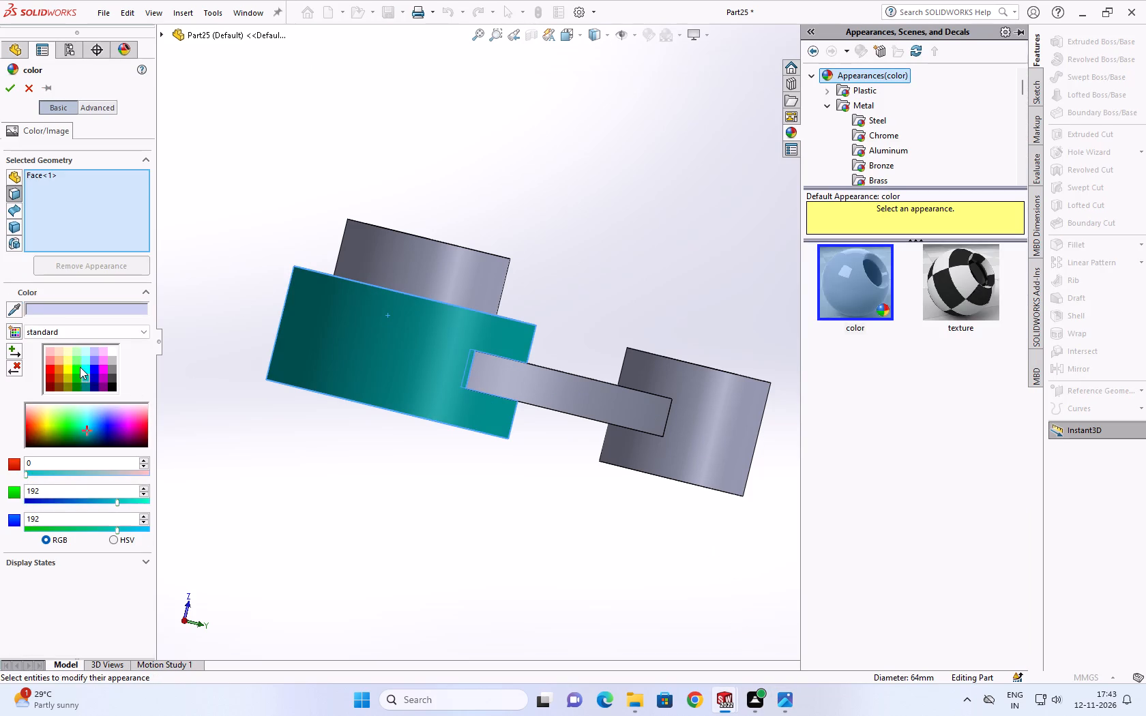
left_click(80, 367)
left_click(85, 371)
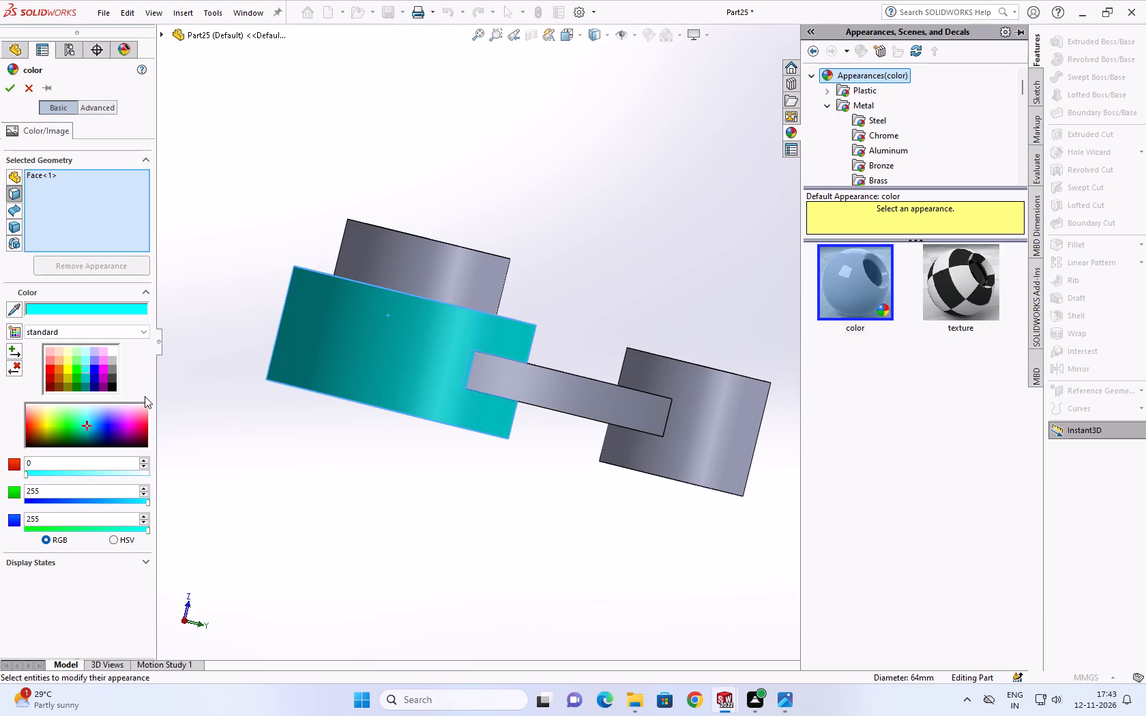
left_click(780, 704)
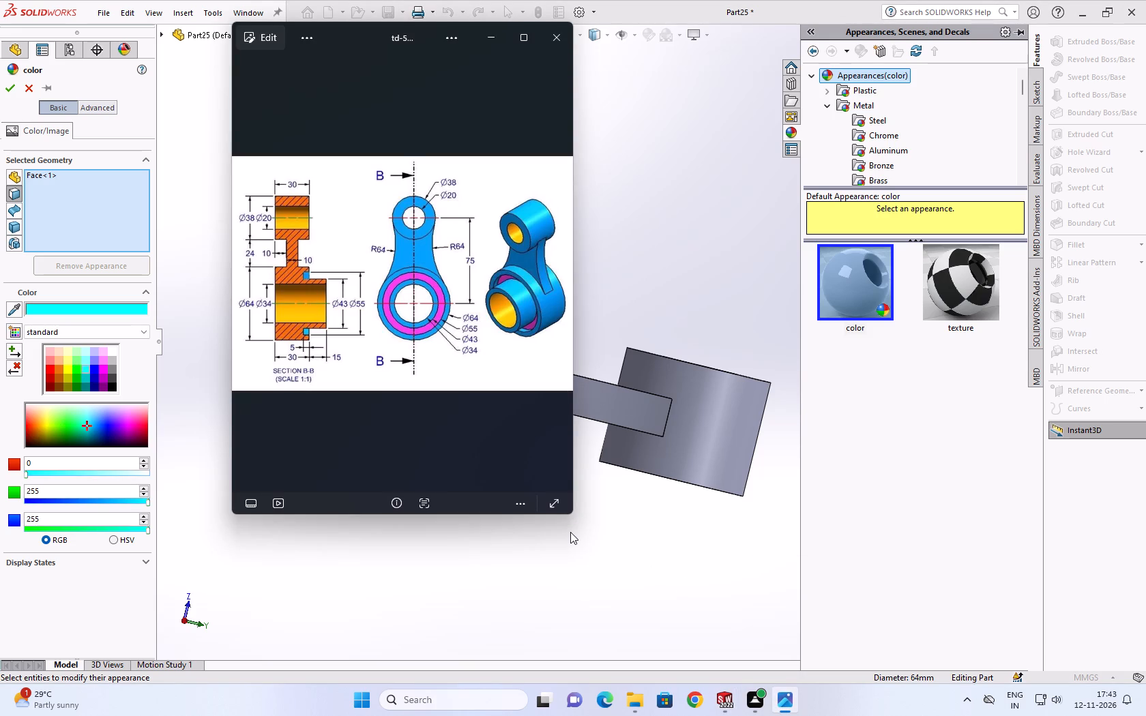
left_click(61, 213)
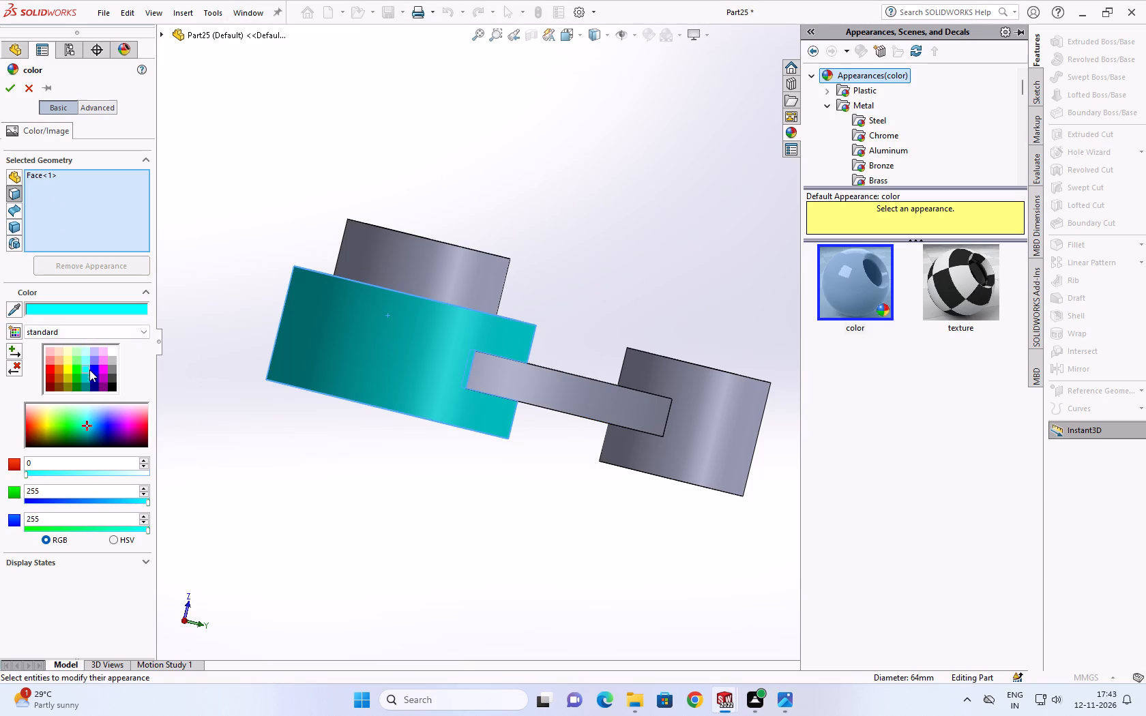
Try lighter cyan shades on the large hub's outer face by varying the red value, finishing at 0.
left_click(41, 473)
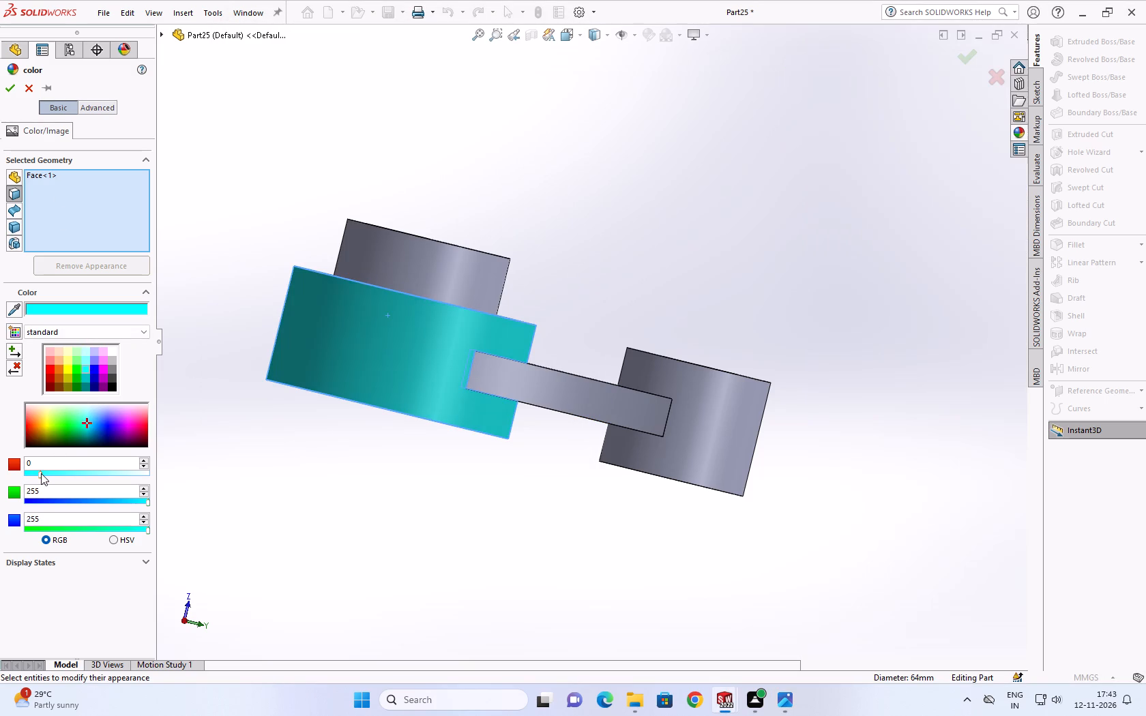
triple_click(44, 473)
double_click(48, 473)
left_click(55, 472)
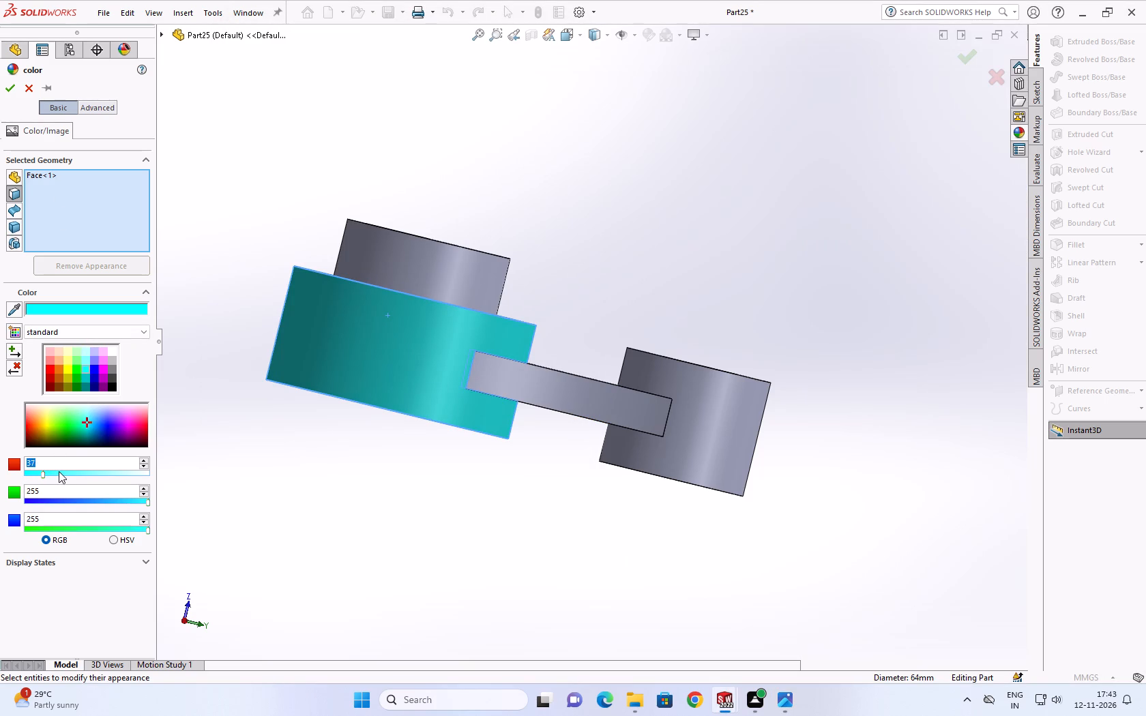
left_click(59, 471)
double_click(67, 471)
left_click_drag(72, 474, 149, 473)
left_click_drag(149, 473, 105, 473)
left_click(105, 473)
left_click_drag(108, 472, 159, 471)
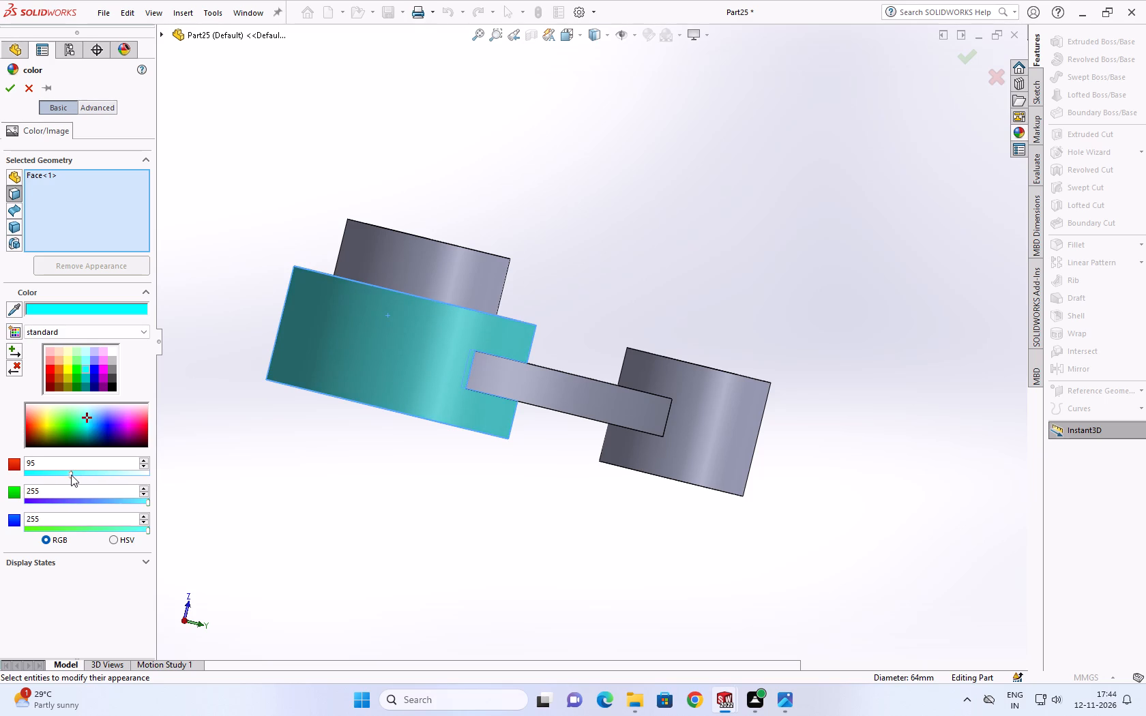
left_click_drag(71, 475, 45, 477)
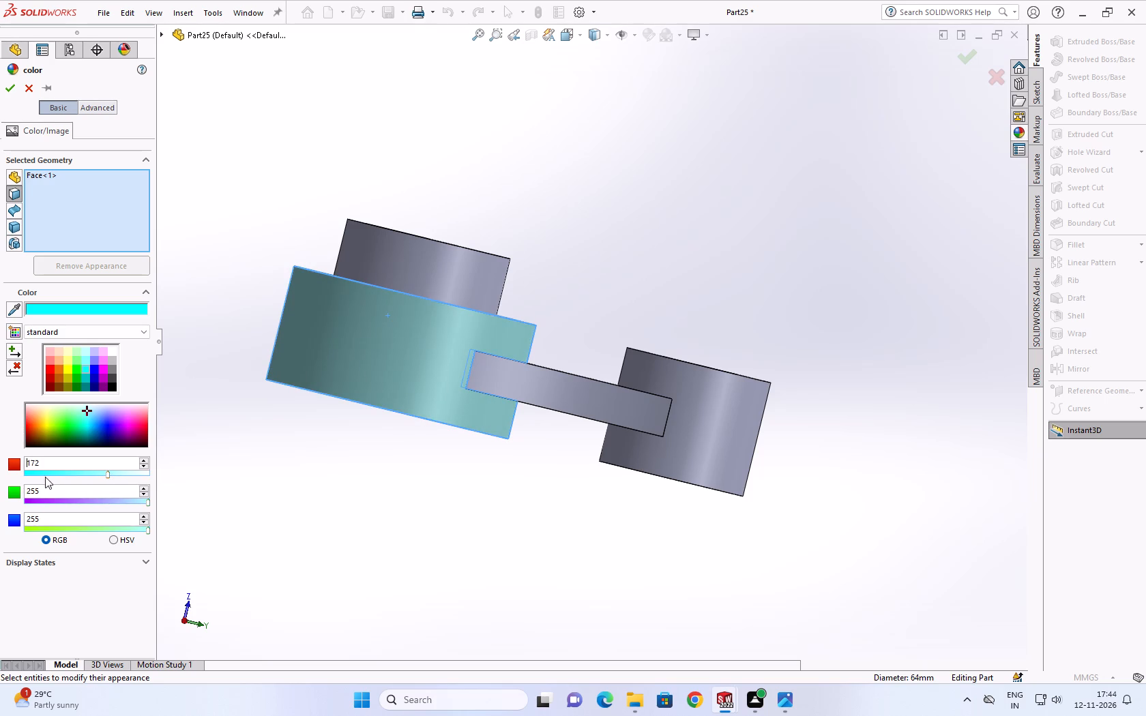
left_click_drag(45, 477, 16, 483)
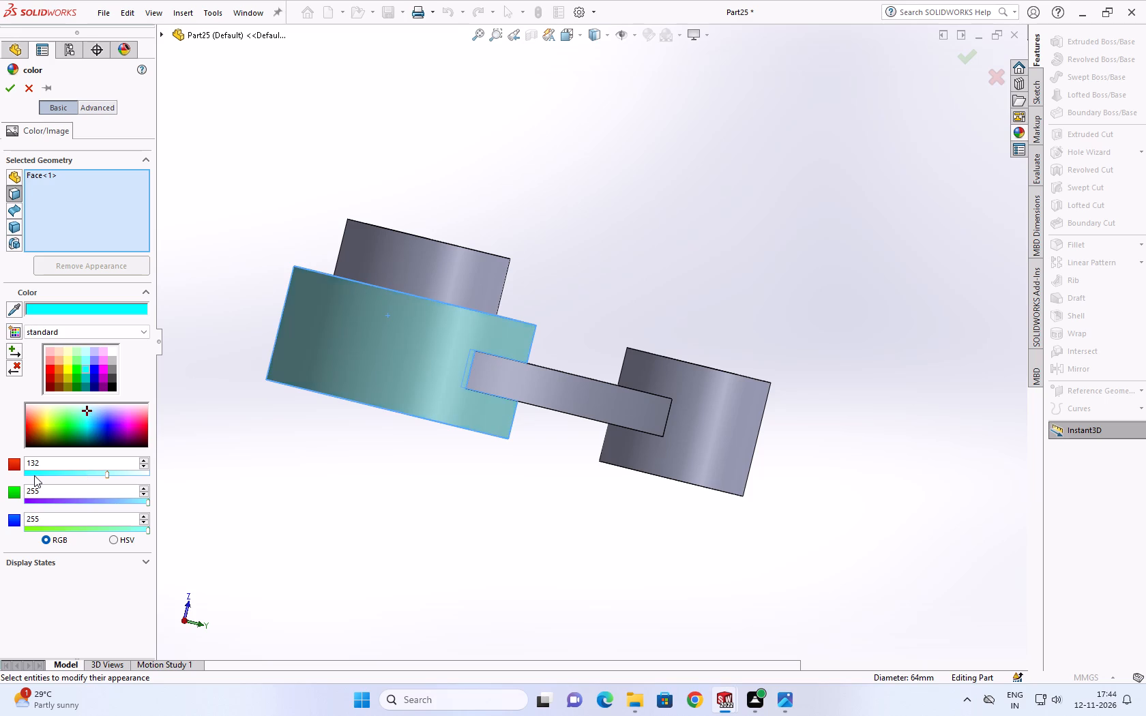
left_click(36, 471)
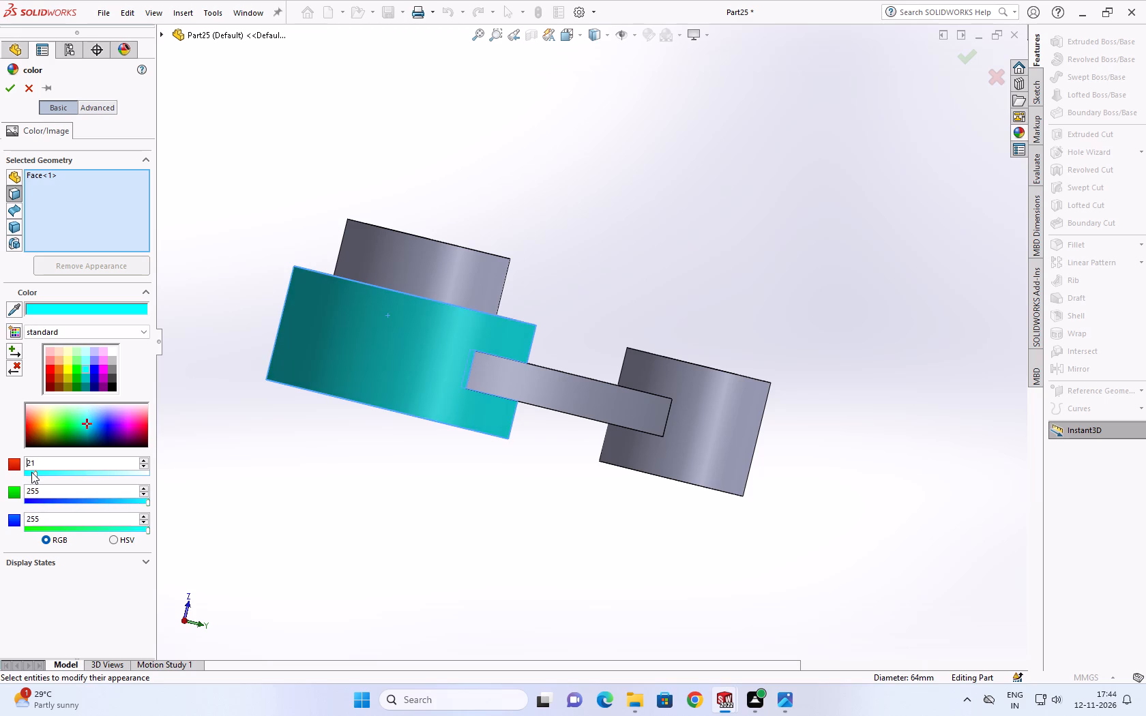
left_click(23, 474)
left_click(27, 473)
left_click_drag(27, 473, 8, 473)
Add the sleeve's and small hub's outer faces, the arm's upper and two curved side faces, and the small hub's upper end face to the cyan selection.
scroll(383, 298, "down", 2)
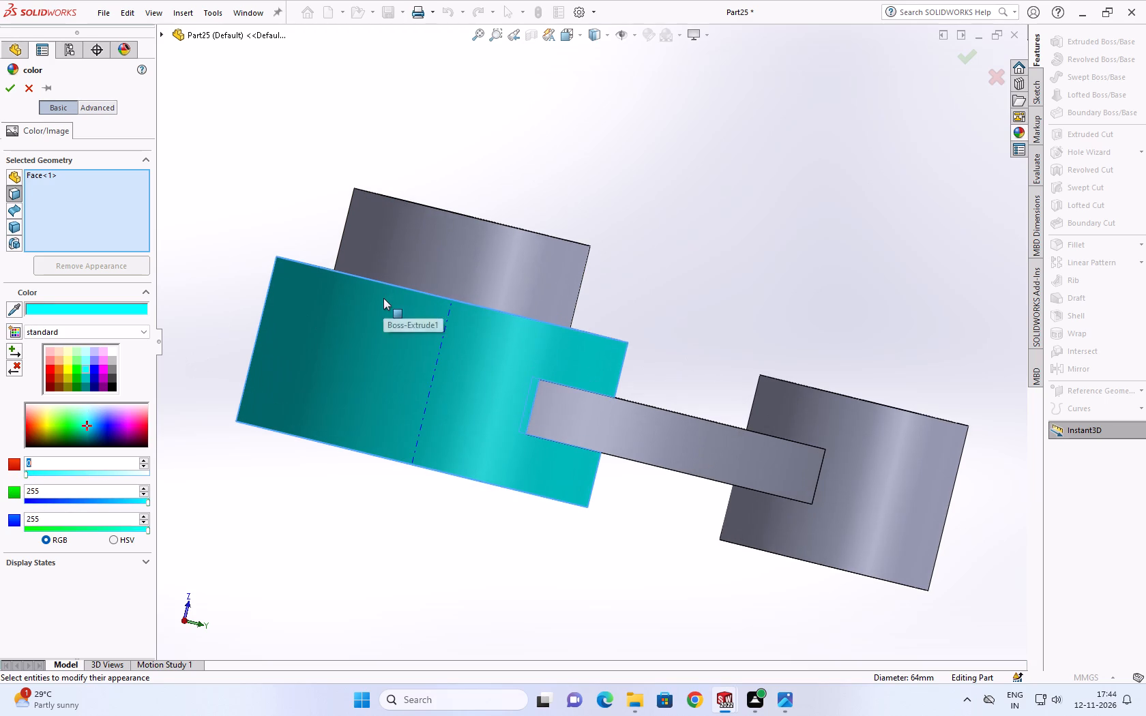
left_click(443, 252)
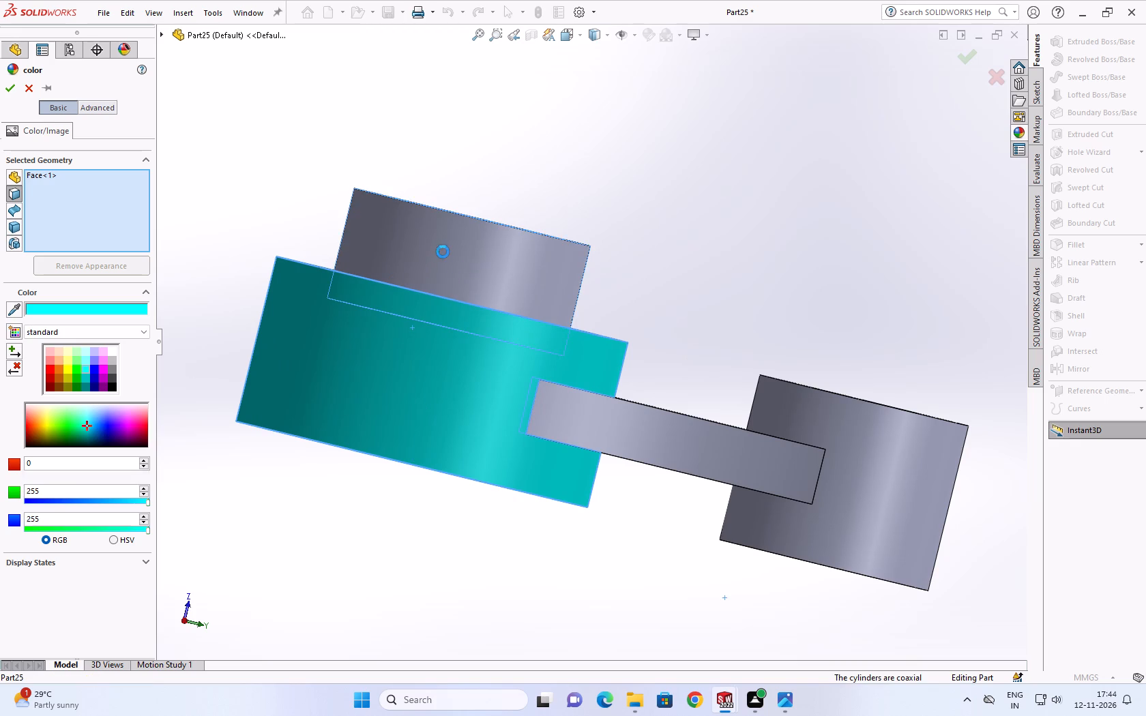
left_click(870, 479)
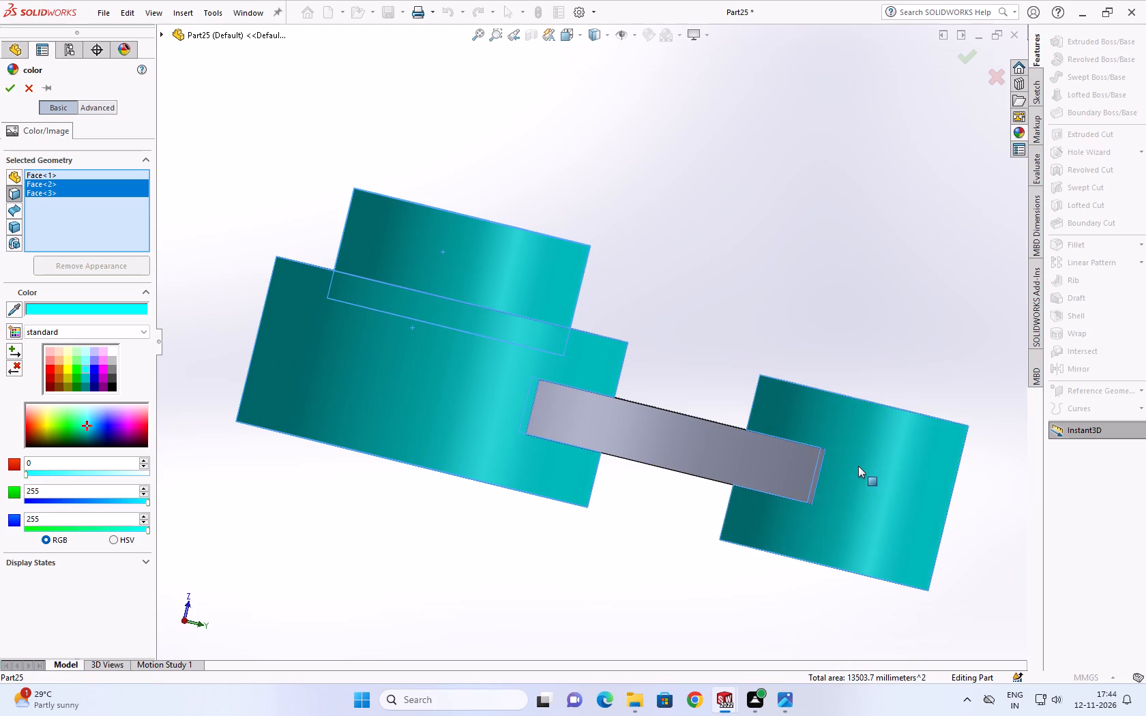
middle_click_drag(858, 475, 772, 554)
scroll(847, 490, "down", 1)
scroll(772, 554, "up", 1)
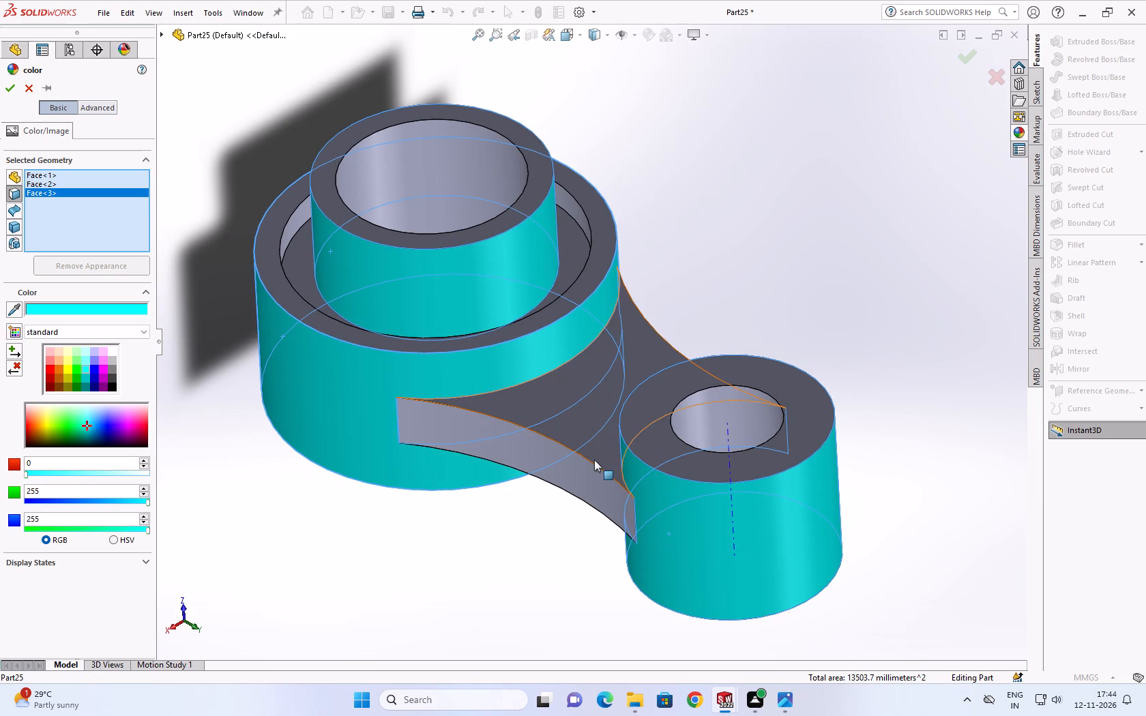
left_click(596, 442)
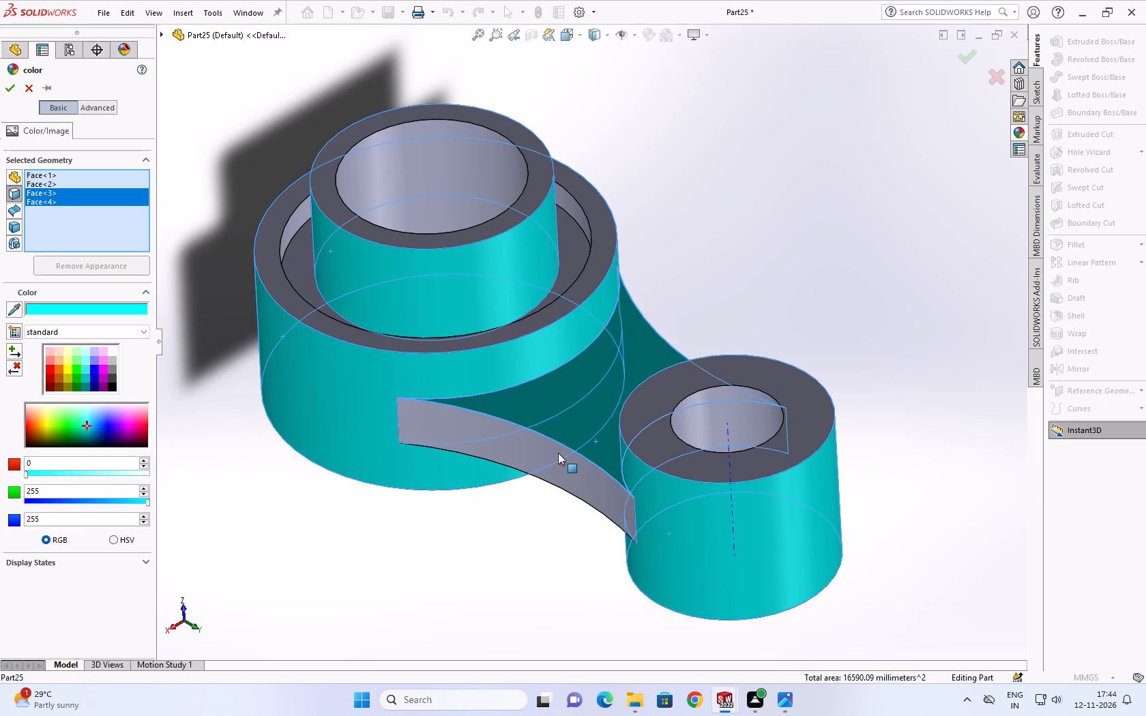
left_click(558, 453)
middle_click_drag(585, 414, 480, 493)
scroll(495, 481, "down", 1)
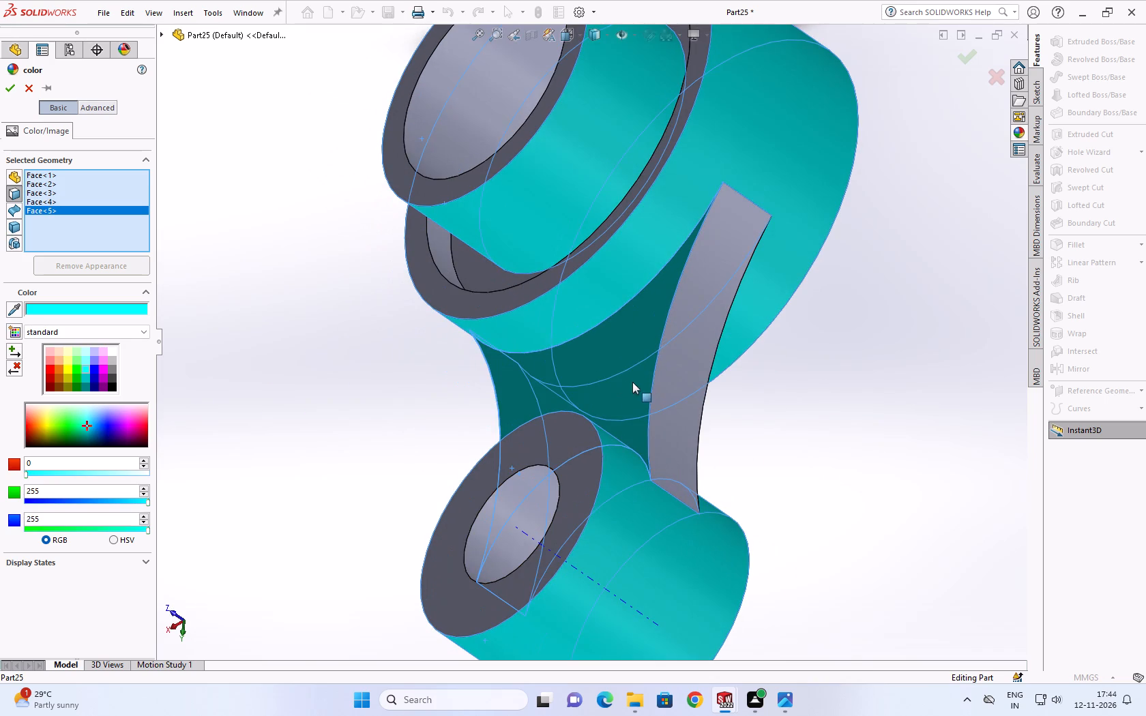
left_click(675, 358)
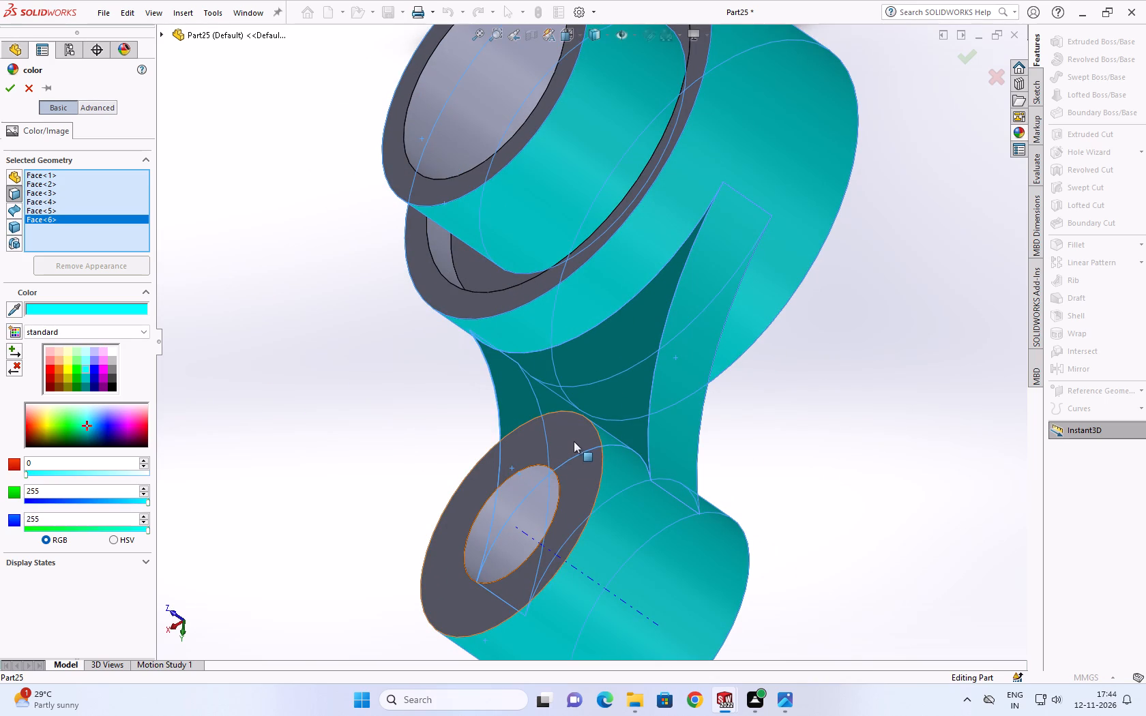
left_click(573, 442)
Add the underside faces of the small hub, arm and large hub to the cyan selection.
middle_click_drag(606, 464, 580, 398)
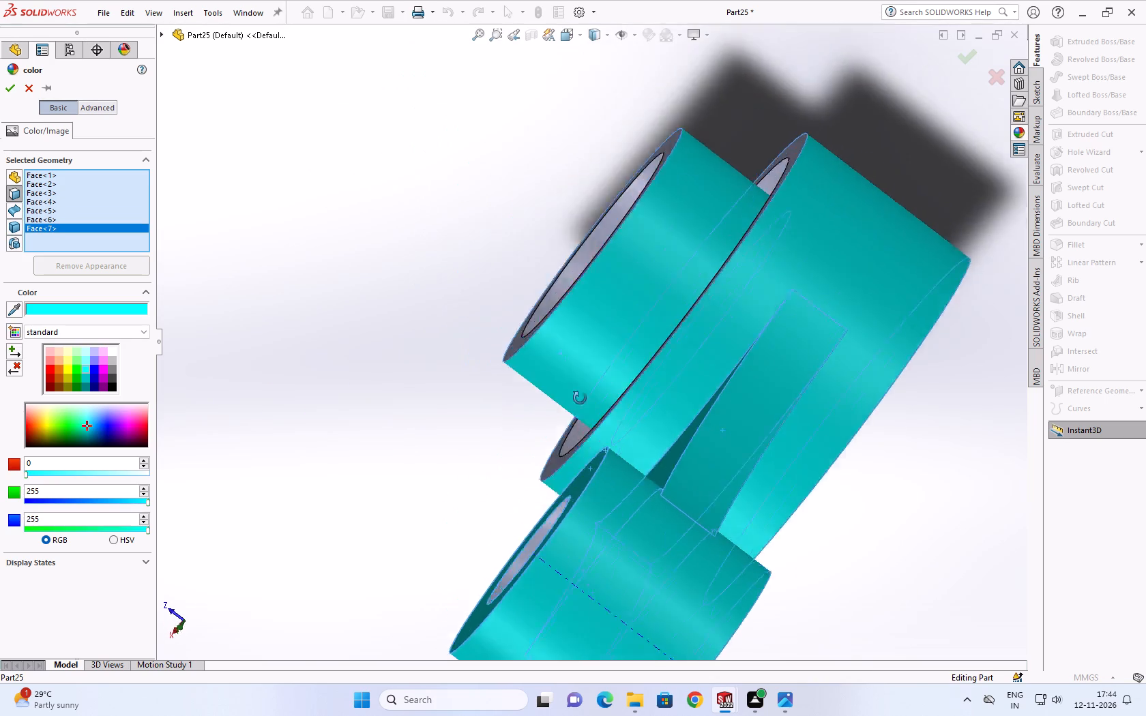
middle_click_drag(580, 398, 575, 385)
scroll(575, 385, "up", 1)
scroll(710, 597, "down", 1)
middle_click_drag(703, 555, 673, 482)
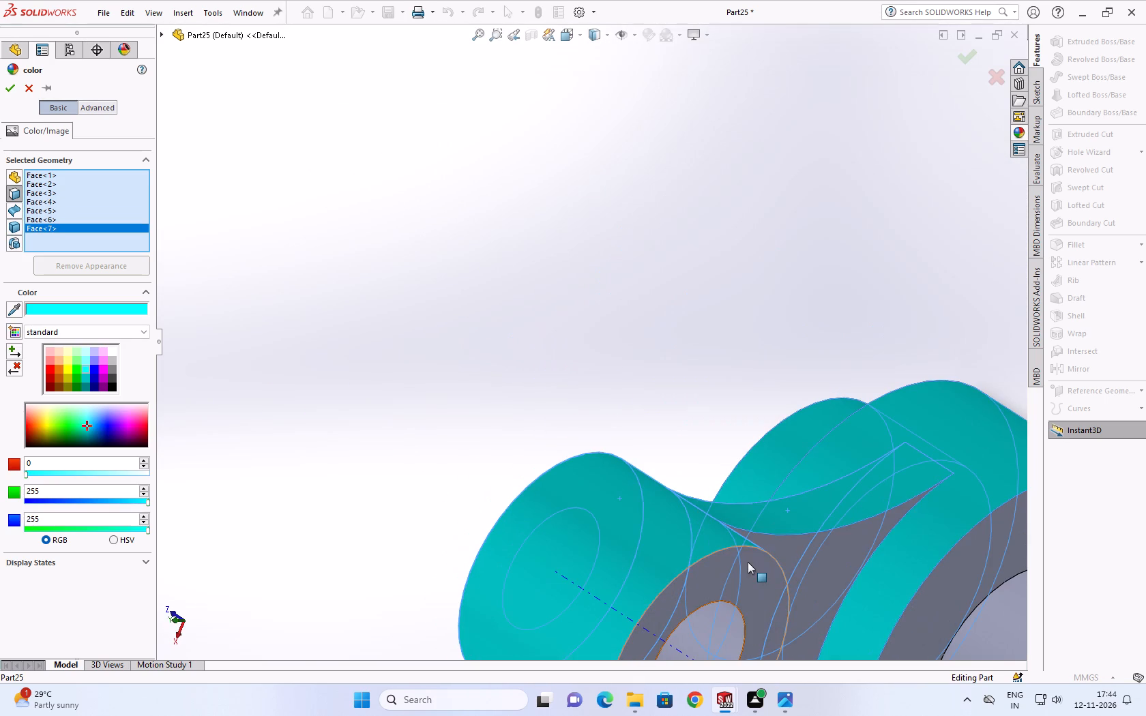
left_click(748, 562)
left_click(796, 543)
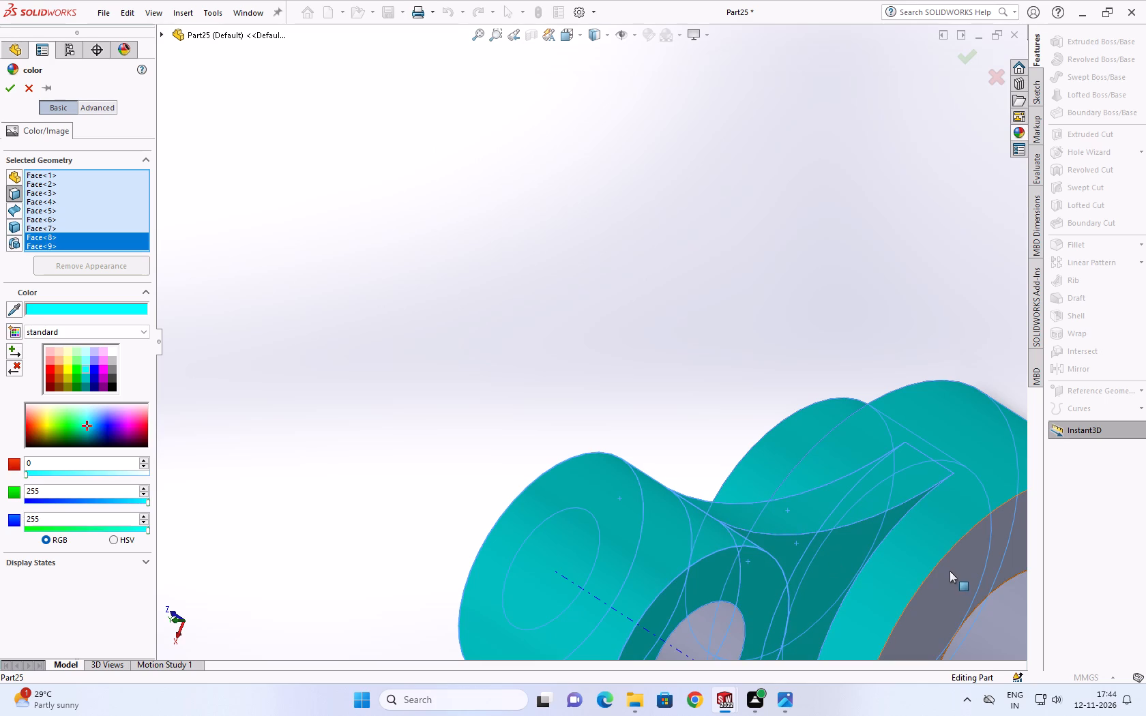
left_click(953, 572)
middle_click_drag(956, 574, 832, 715)
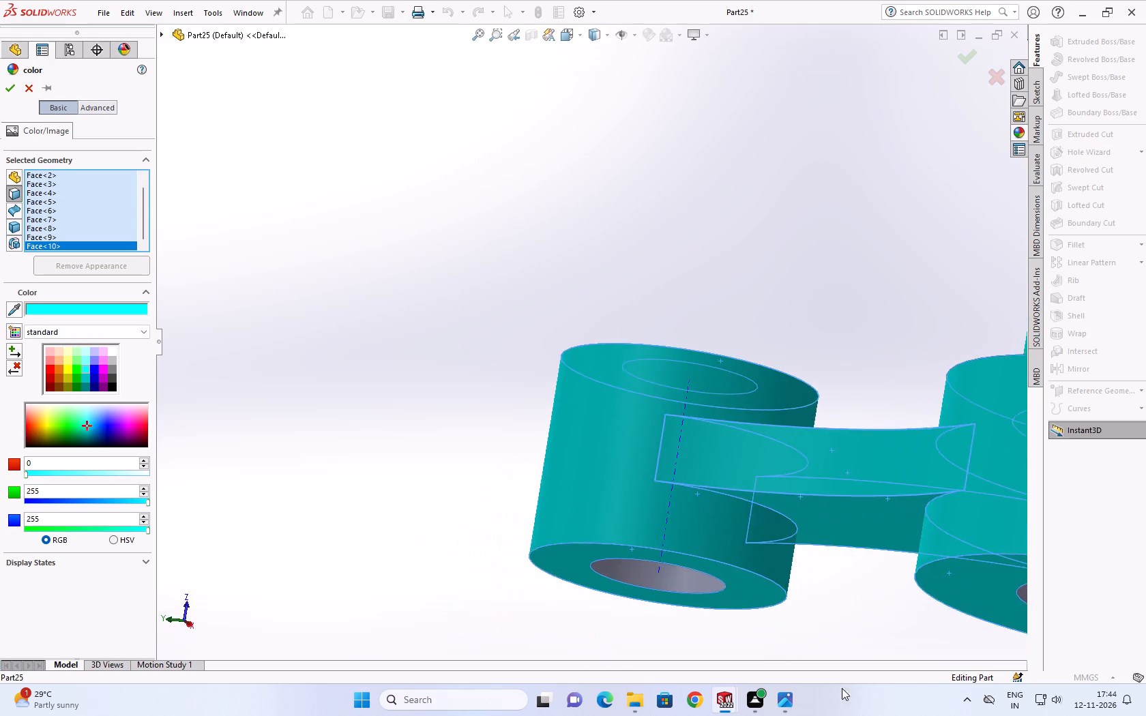
Add the large hub's upper rim and the sleeve's end face to the selection, and apply the cyan colour.
scroll(875, 518, "up", 4)
middle_click_drag(864, 348, 804, 528)
scroll(784, 487, "down", 1)
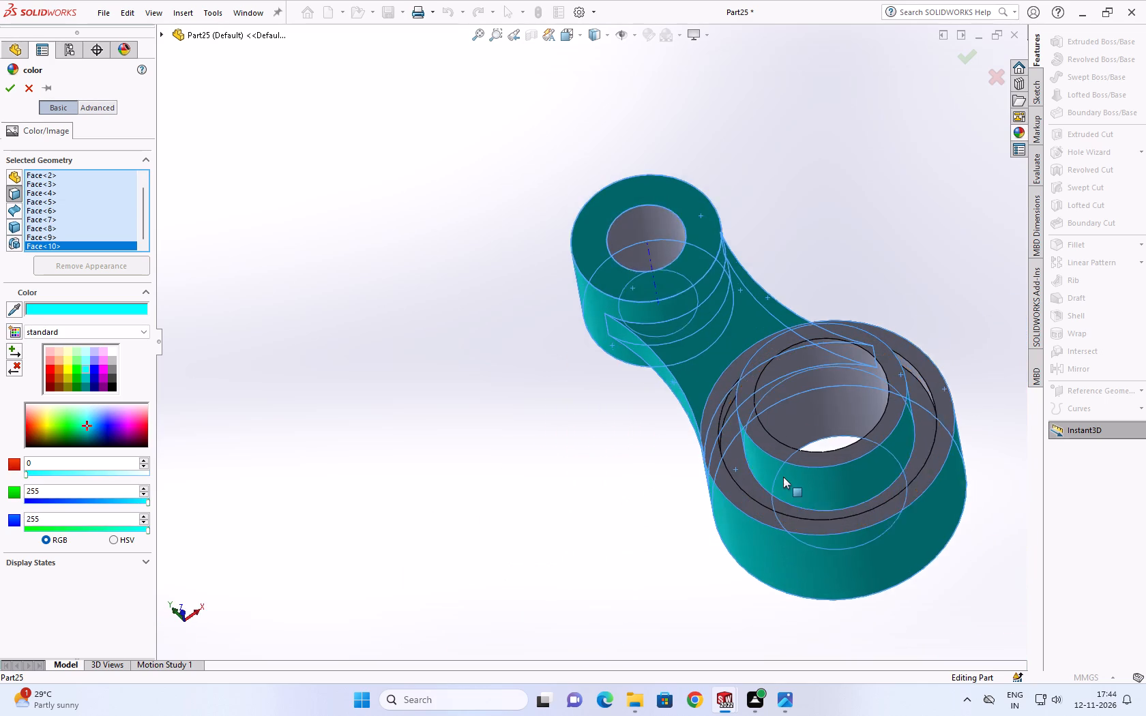
scroll(783, 477, "down", 3)
left_click(658, 475)
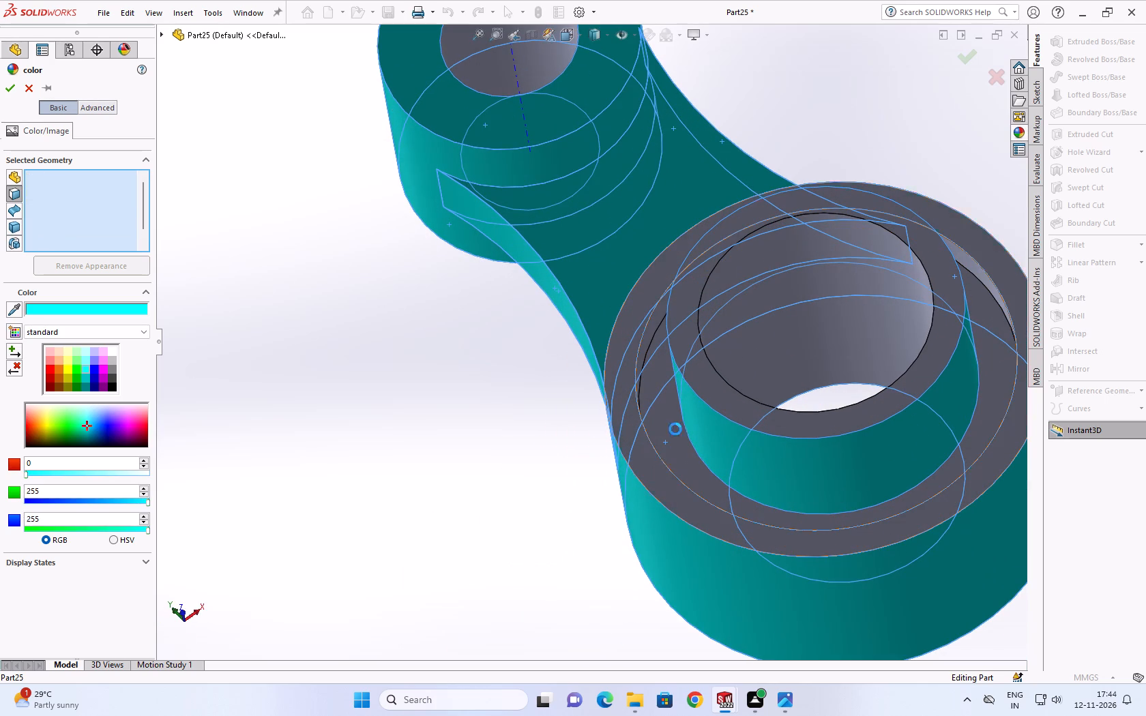
left_click(692, 375)
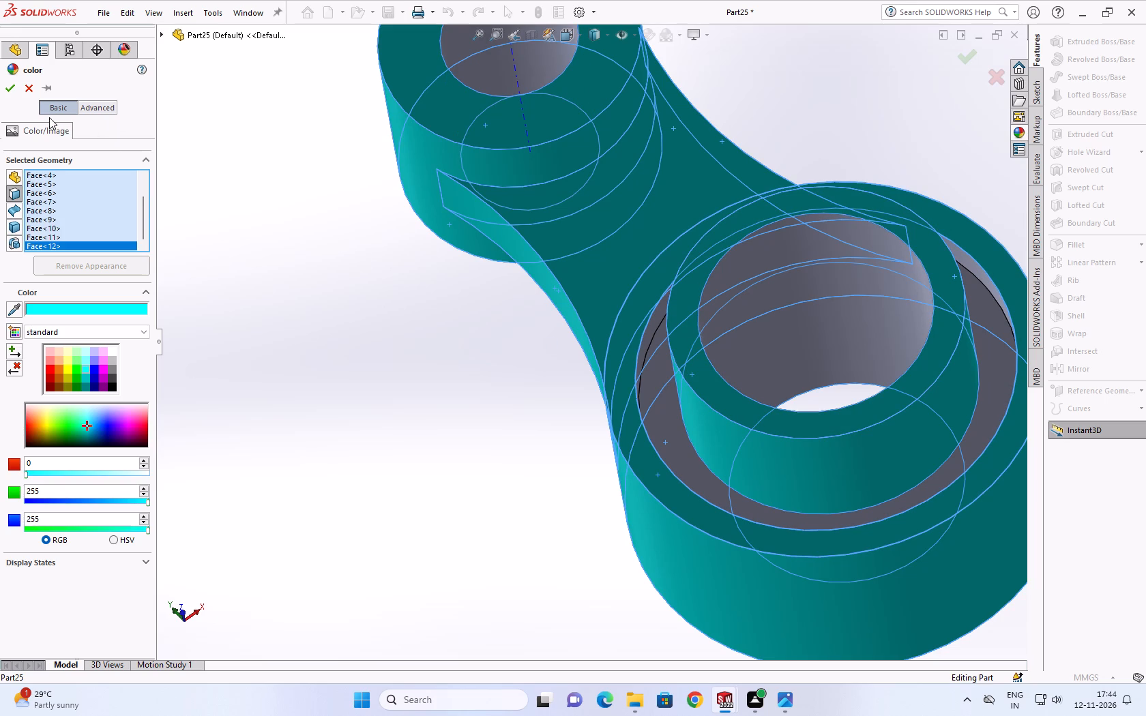
left_click(13, 85)
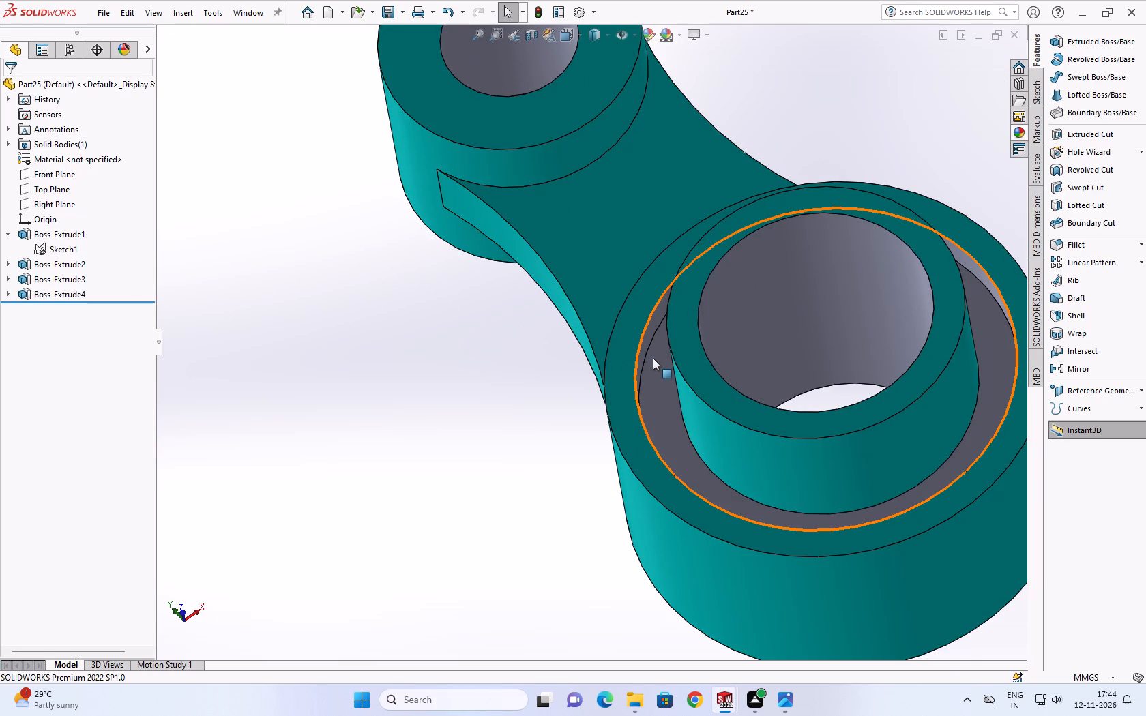
Colour the floor and outer wall of the ring groove around the sleeve magenta (RGB 255, 0, 255).
left_click(653, 358)
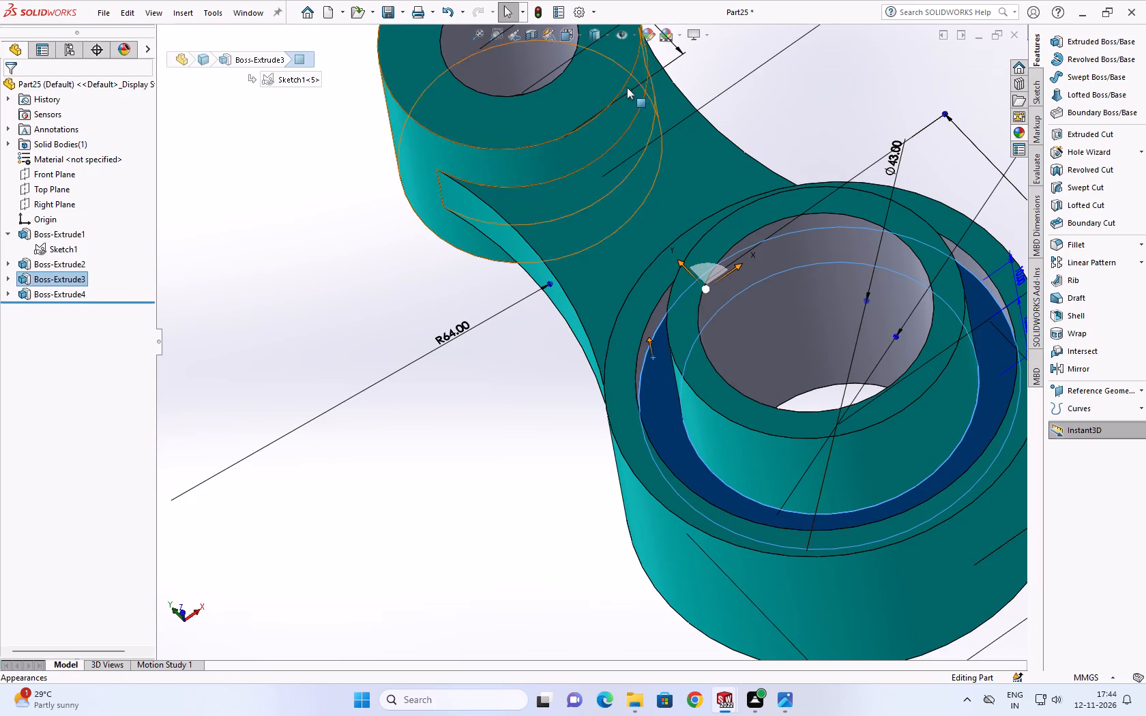
left_click(644, 29)
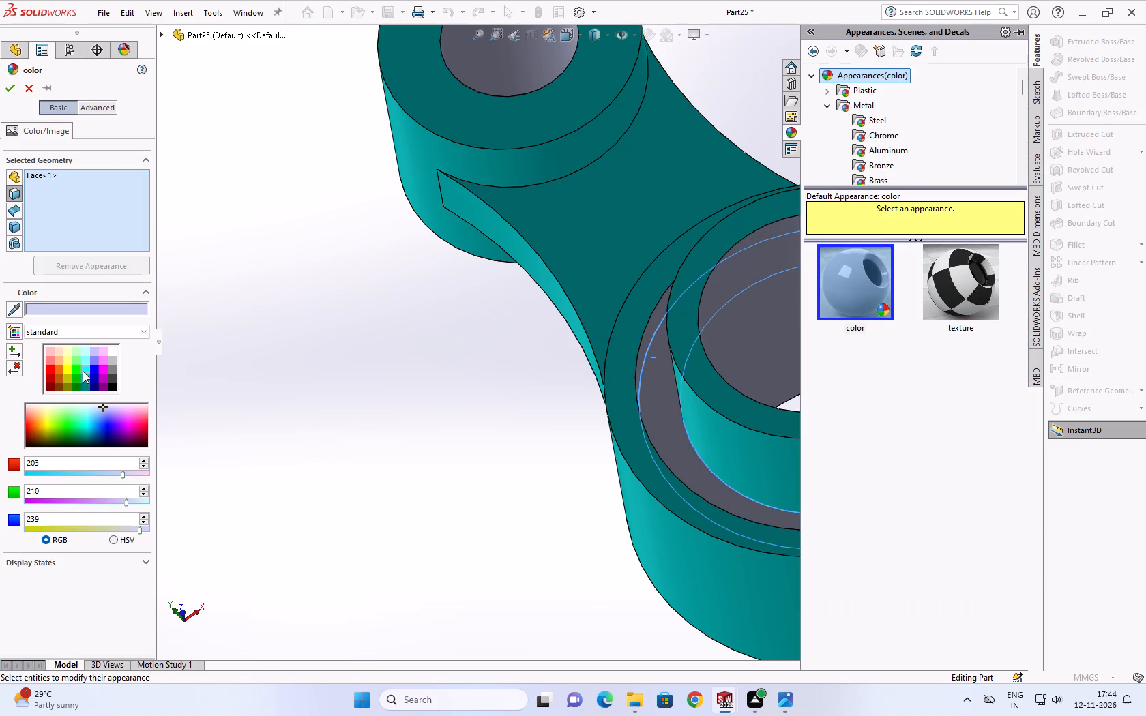
left_click(103, 369)
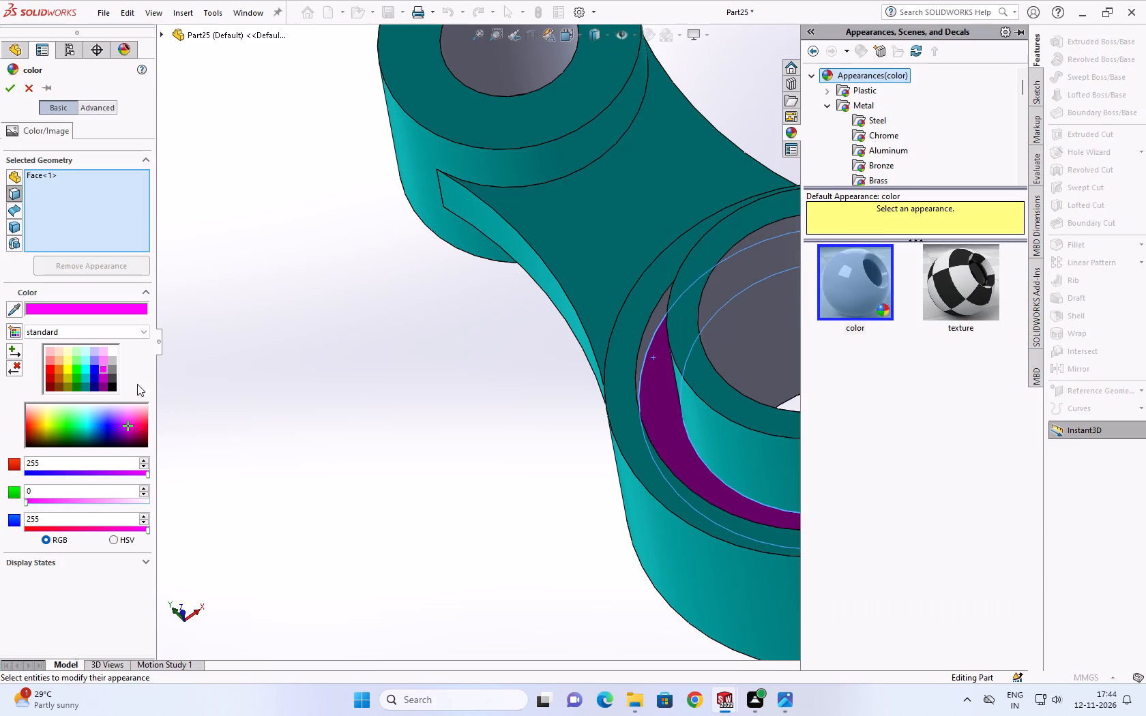
scroll(643, 348, "down", 1)
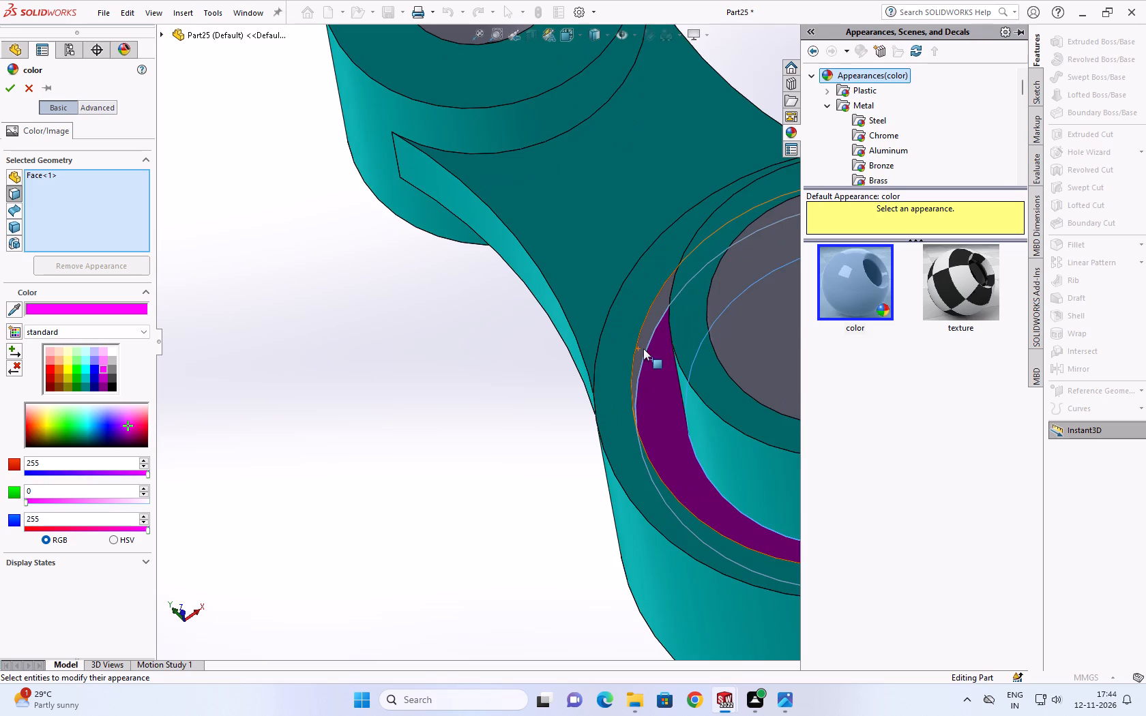
scroll(643, 348, "down", 2)
left_click(638, 333)
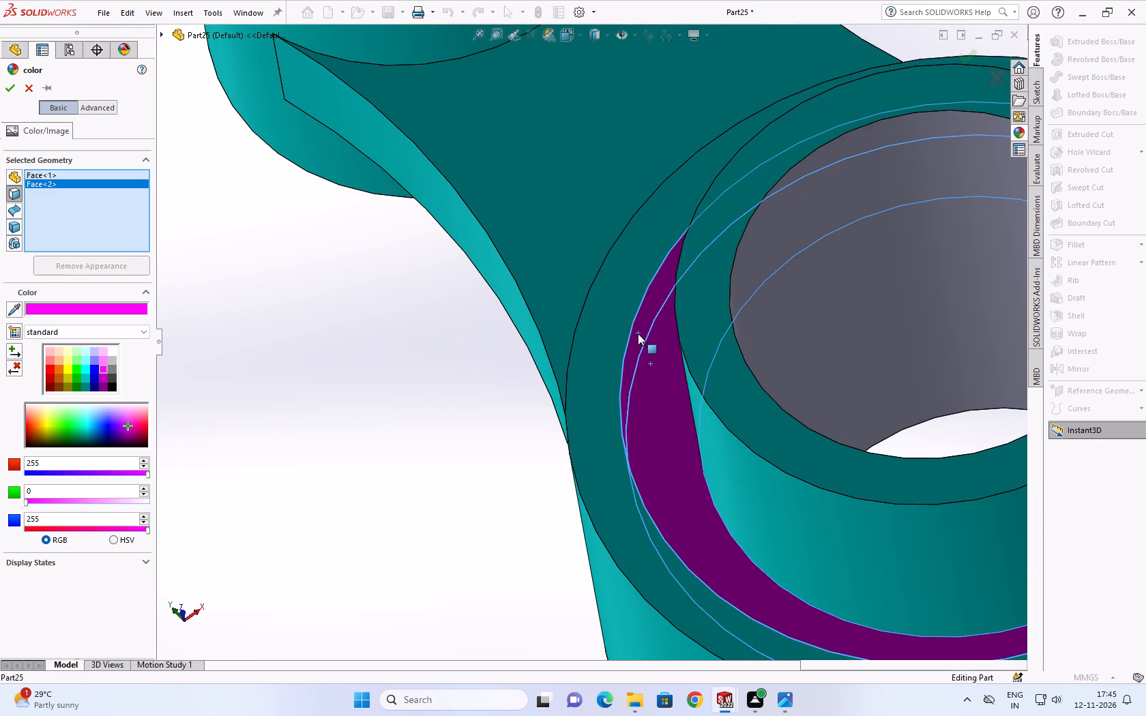
scroll(660, 320, "up", 3)
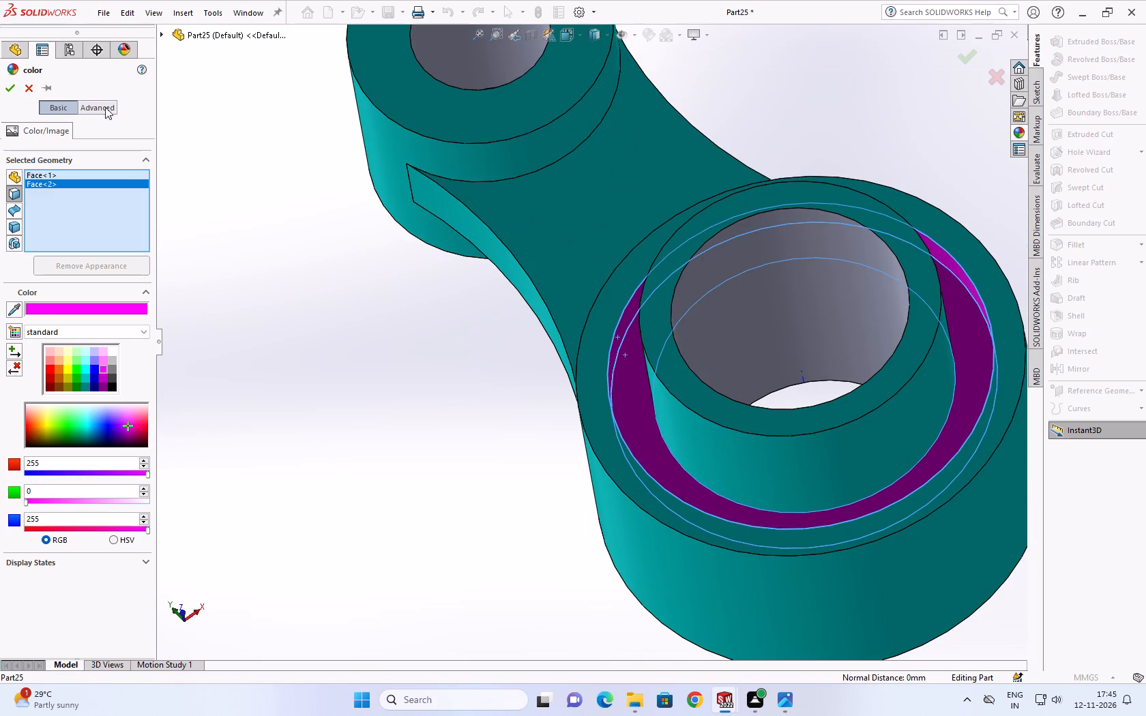
left_click(8, 89)
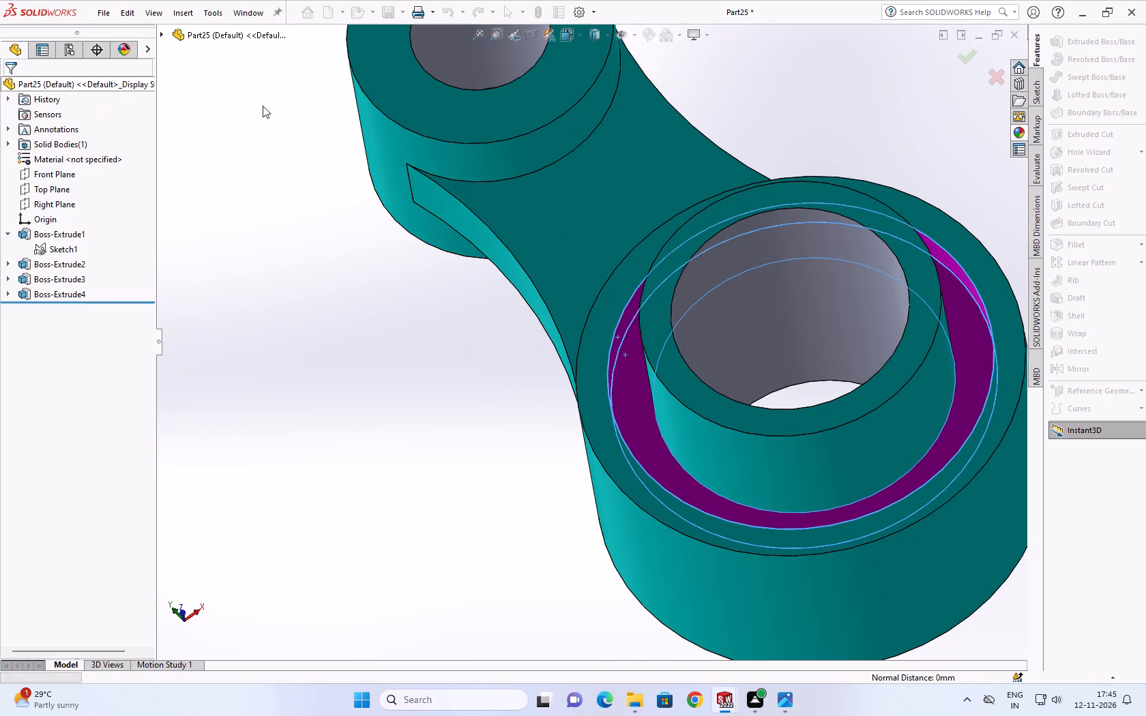
Colour the inner bore faces of the sleeve and the small hub orange (RGB 232, 113, 8).
left_click(752, 251)
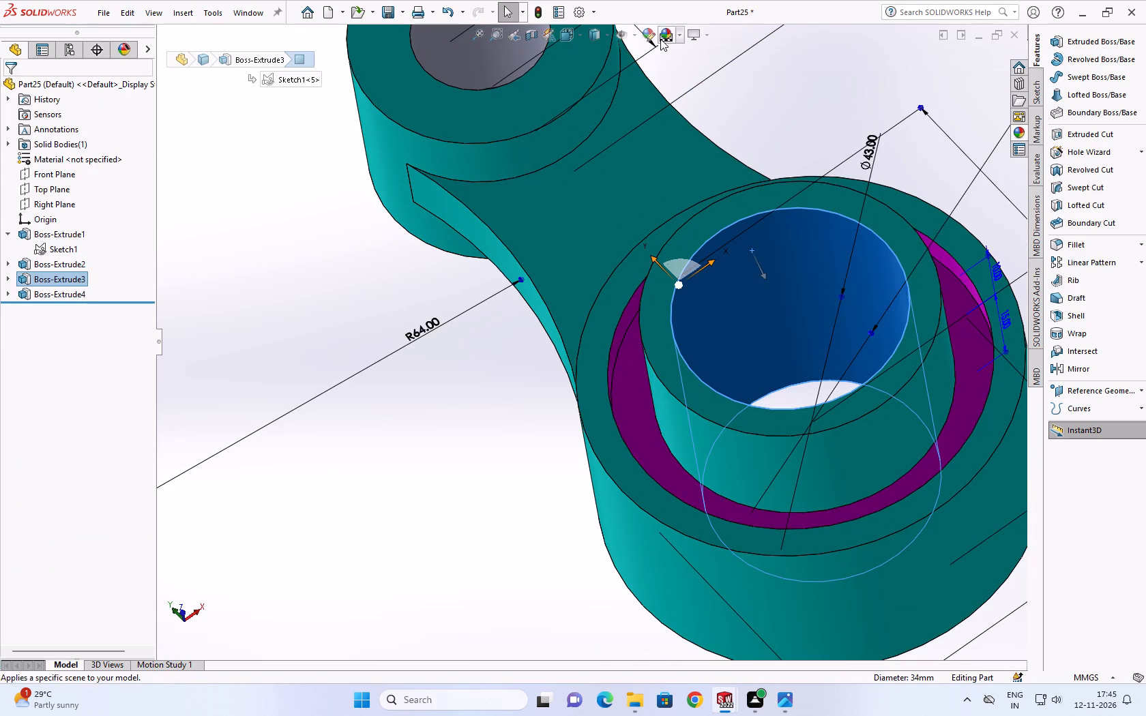
left_click(651, 31)
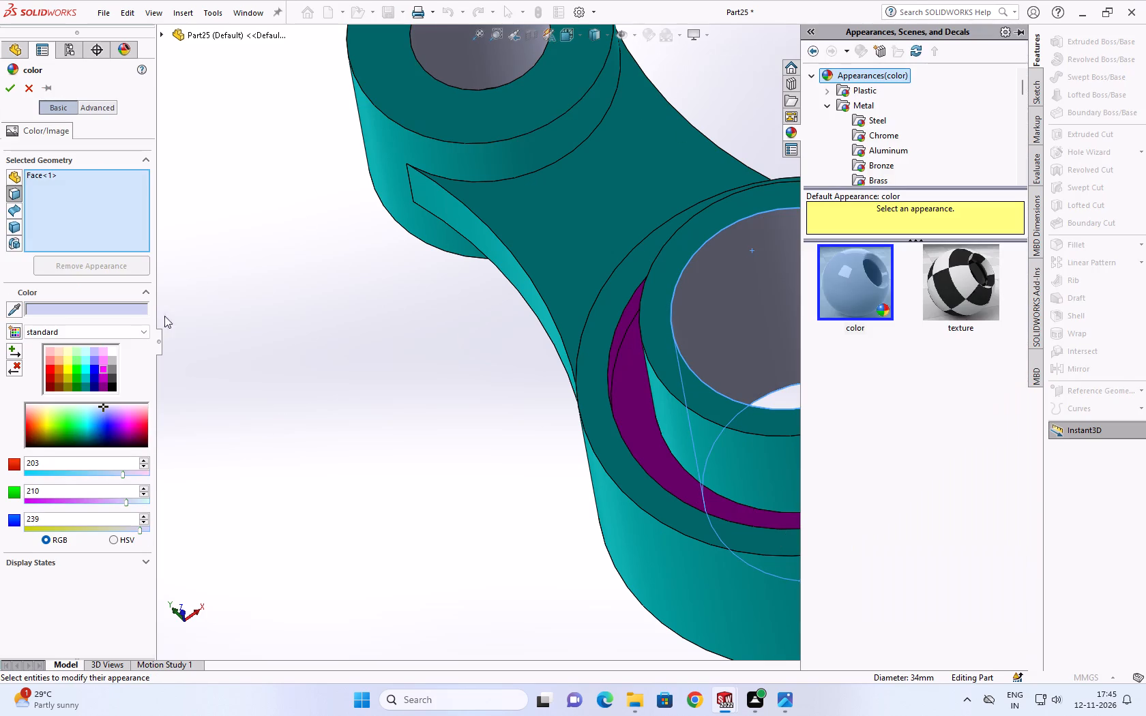
left_click(57, 366)
left_click(57, 375)
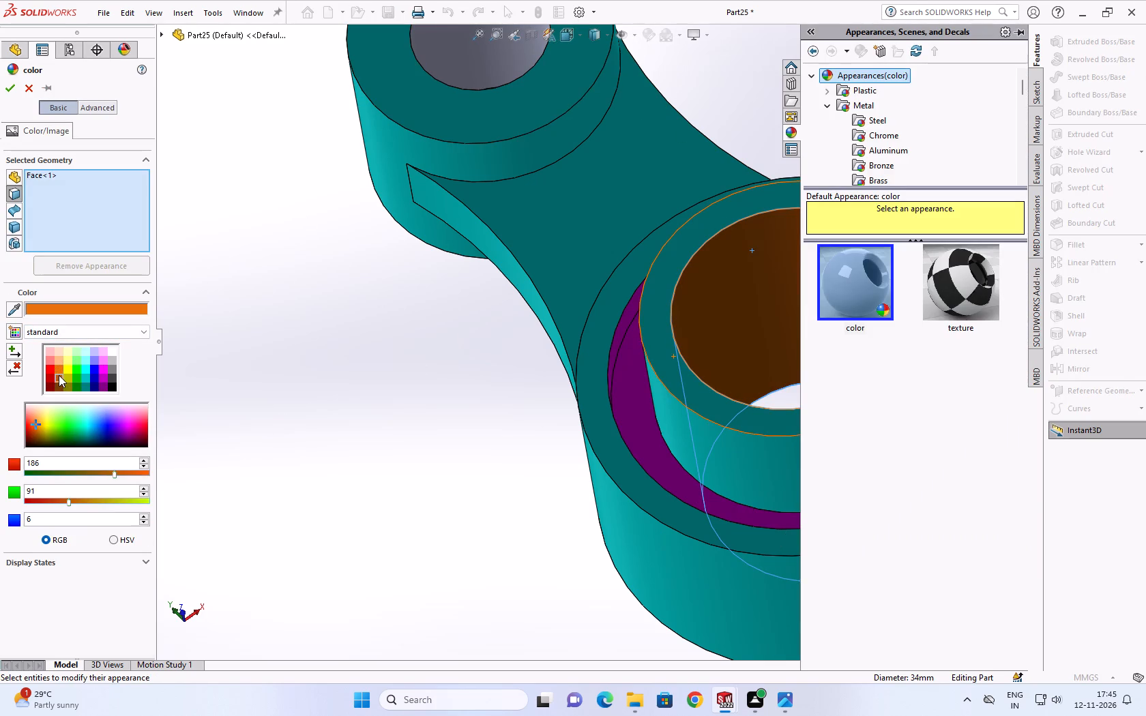
left_click(59, 363)
double_click(61, 364)
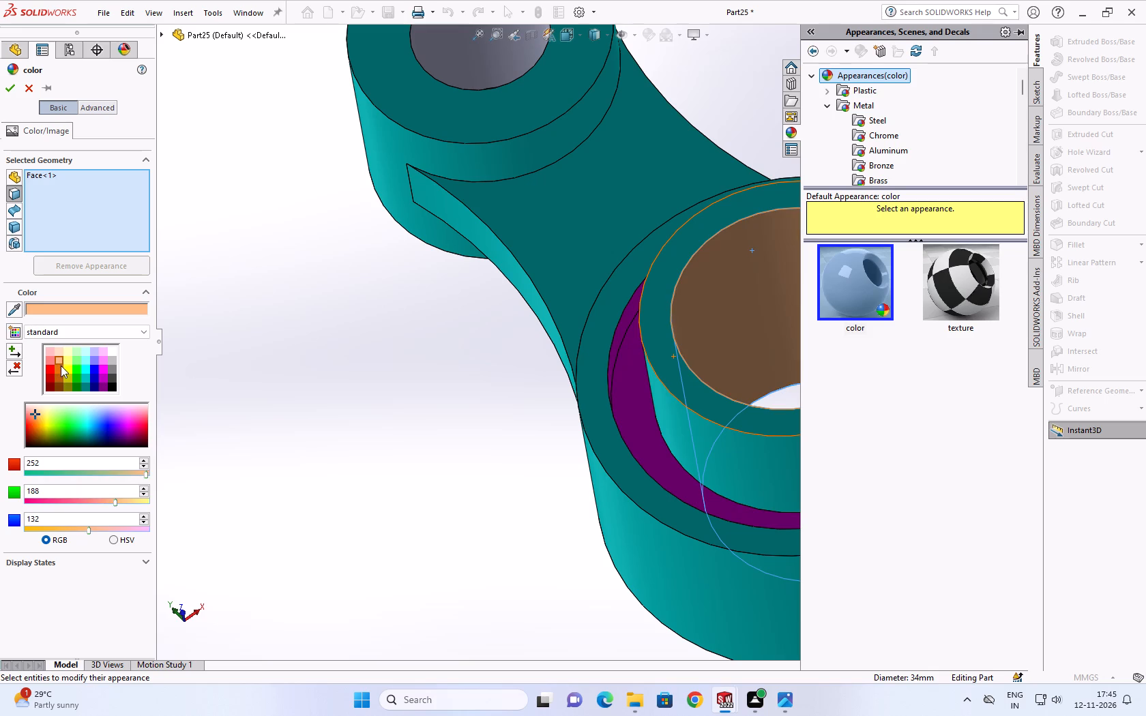
left_click(452, 61)
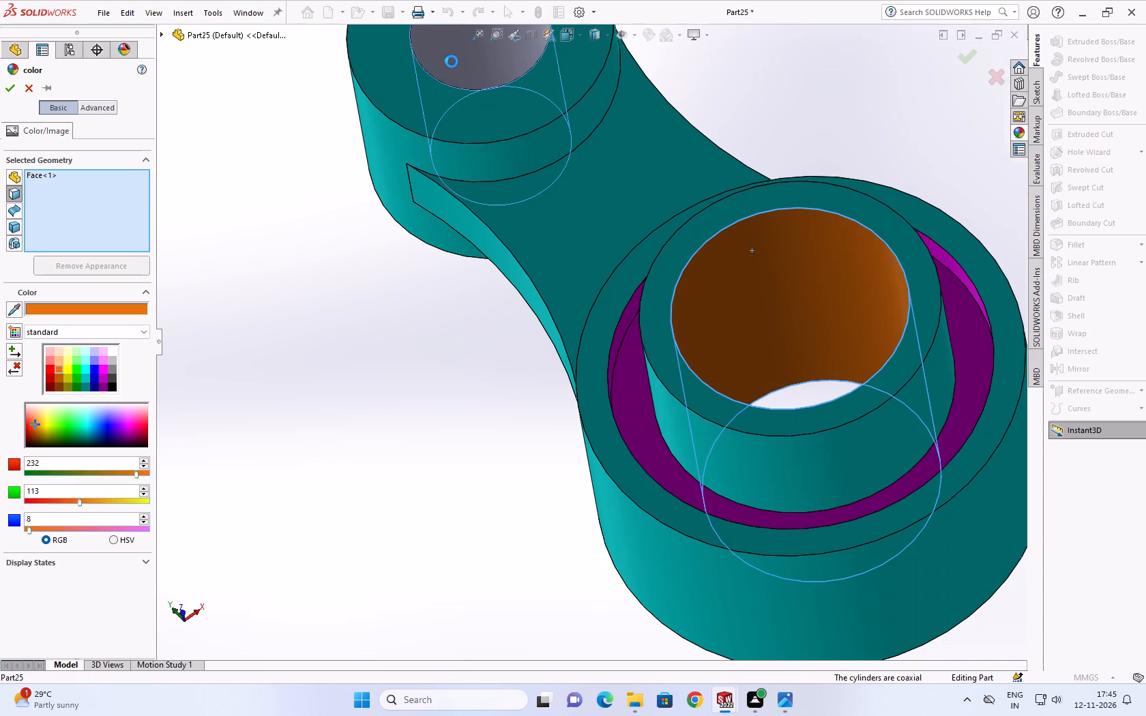
scroll(637, 92, "up", 3)
middle_click_drag(630, 94, 655, 434)
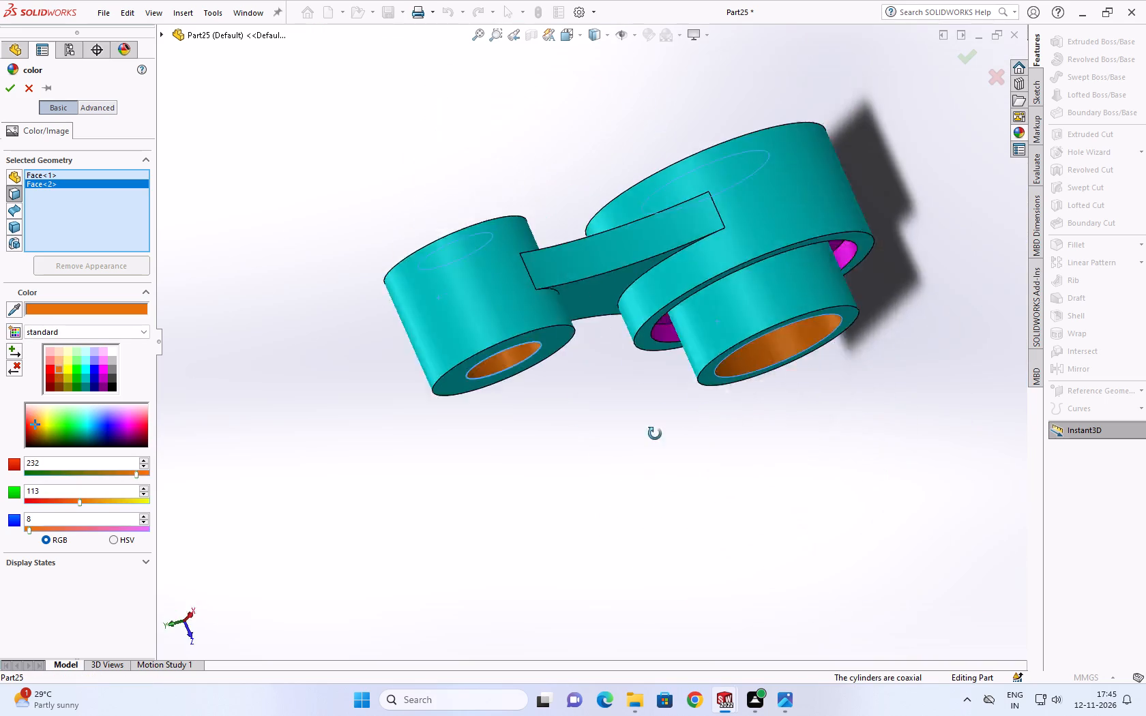
middle_click_drag(655, 434, 604, 164)
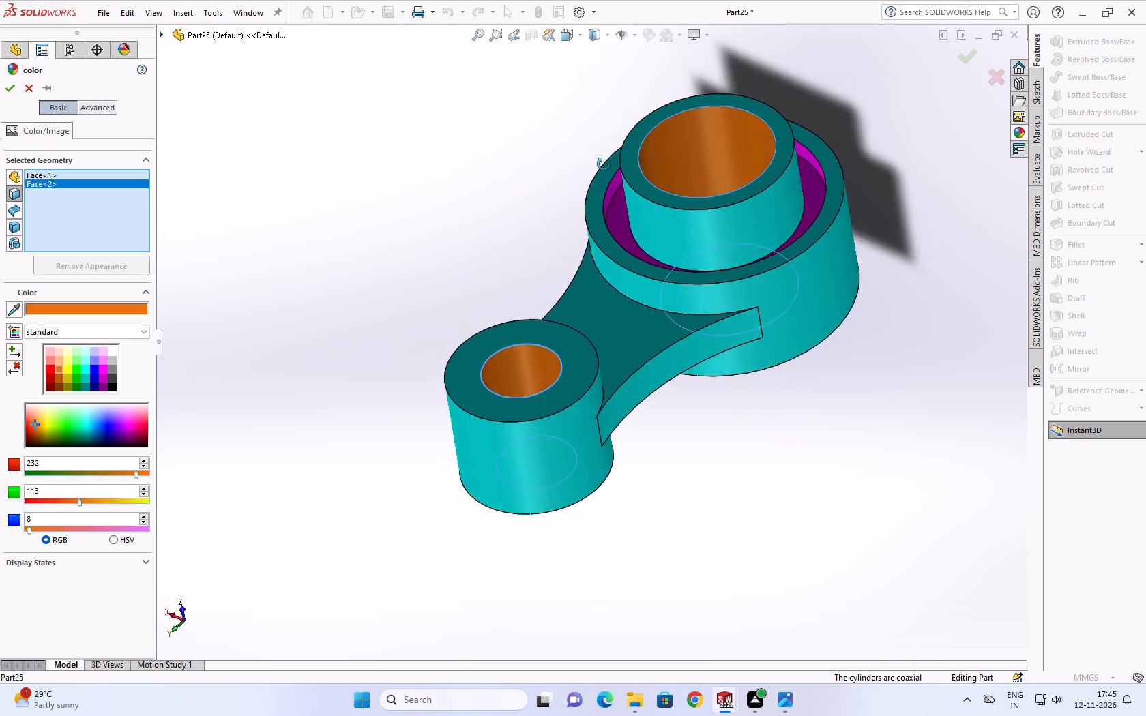
middle_click_drag(604, 164, 644, 238)
left_click(11, 92)
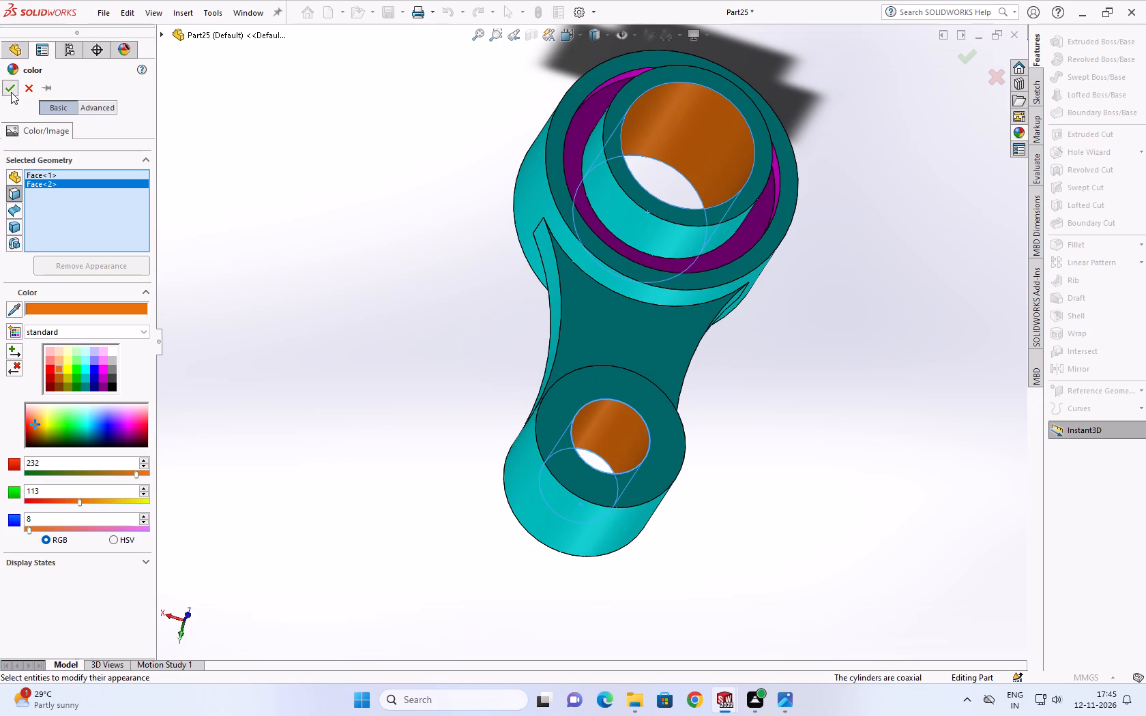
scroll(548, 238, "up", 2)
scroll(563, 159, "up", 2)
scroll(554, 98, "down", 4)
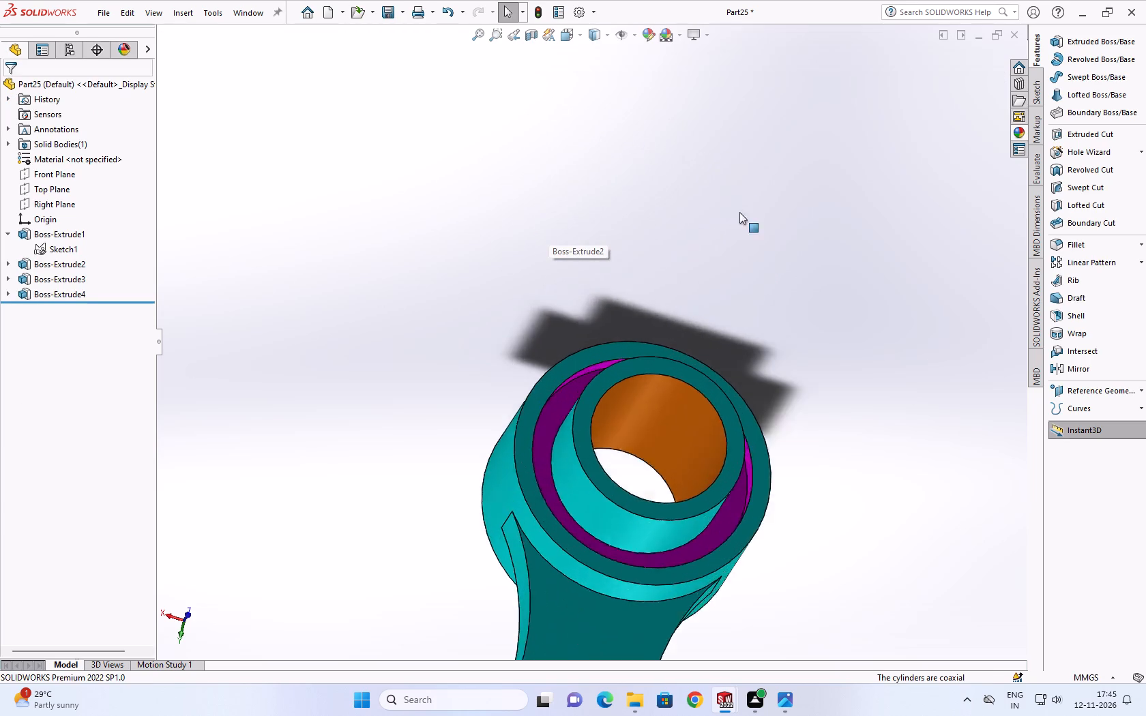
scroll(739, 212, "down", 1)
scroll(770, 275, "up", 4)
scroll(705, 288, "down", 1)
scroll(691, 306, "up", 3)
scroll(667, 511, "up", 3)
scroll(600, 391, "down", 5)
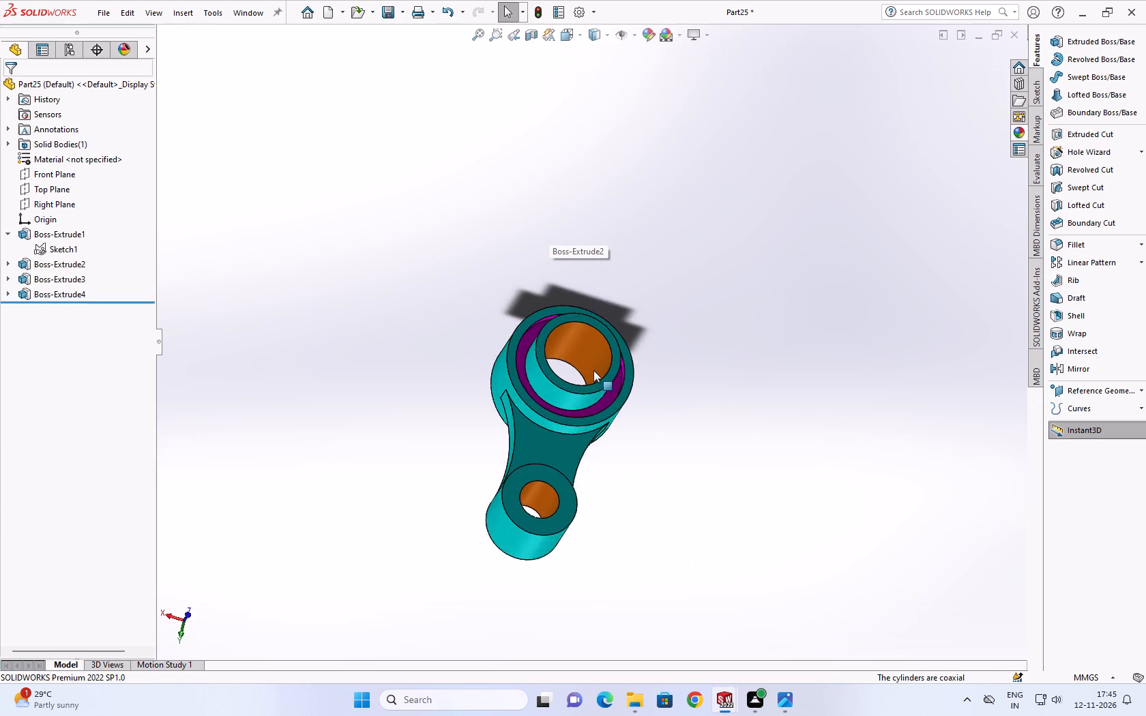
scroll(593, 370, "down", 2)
Save the part as Part25 in the part 14 folder.
left_click(391, 3)
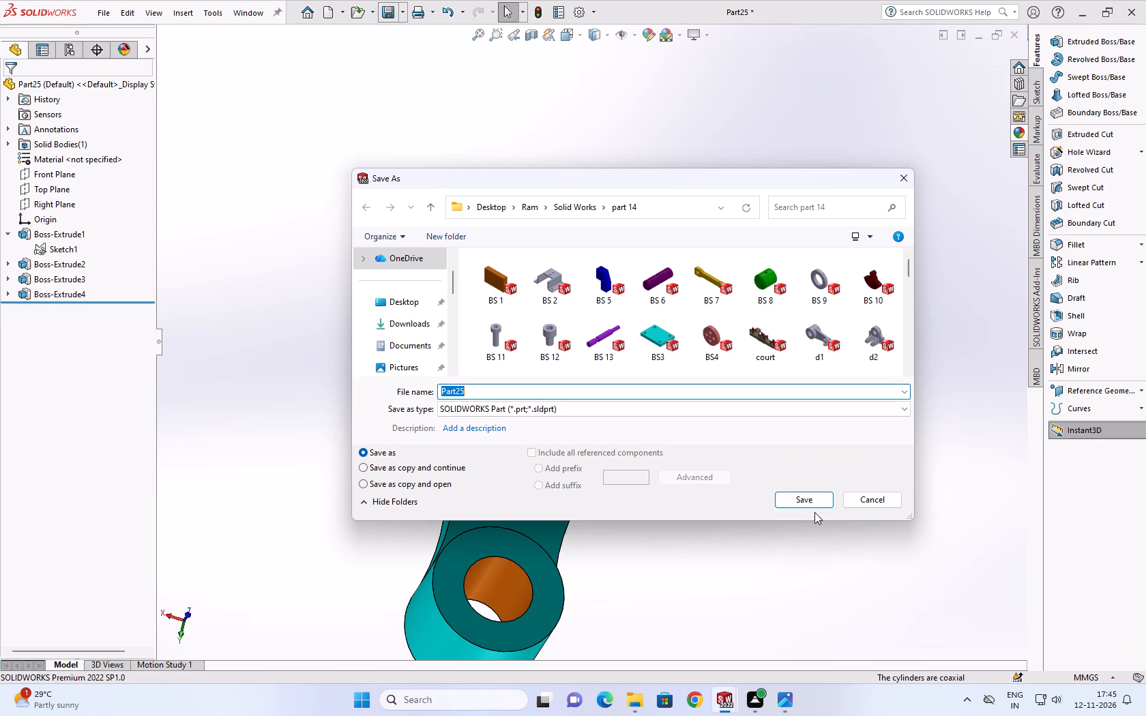
left_click(807, 496)
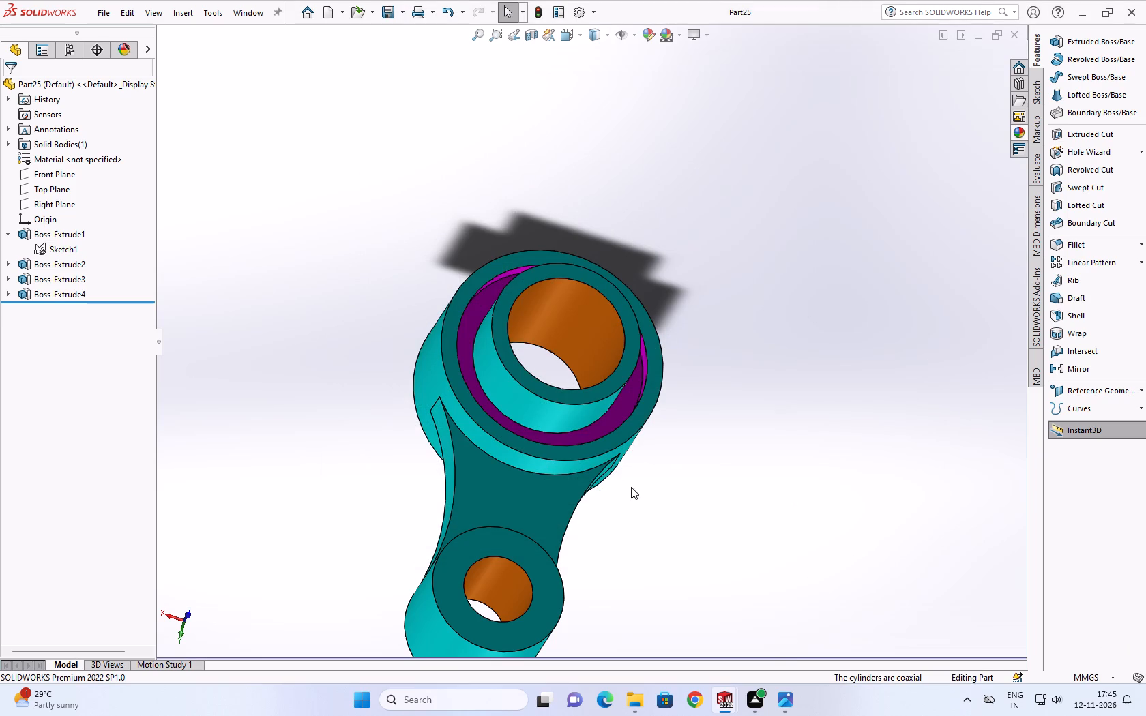
Open the reference drawing in Photos, return to SOLIDWORKS and view the coloured rocker arm from above for comparison.
left_click(785, 695)
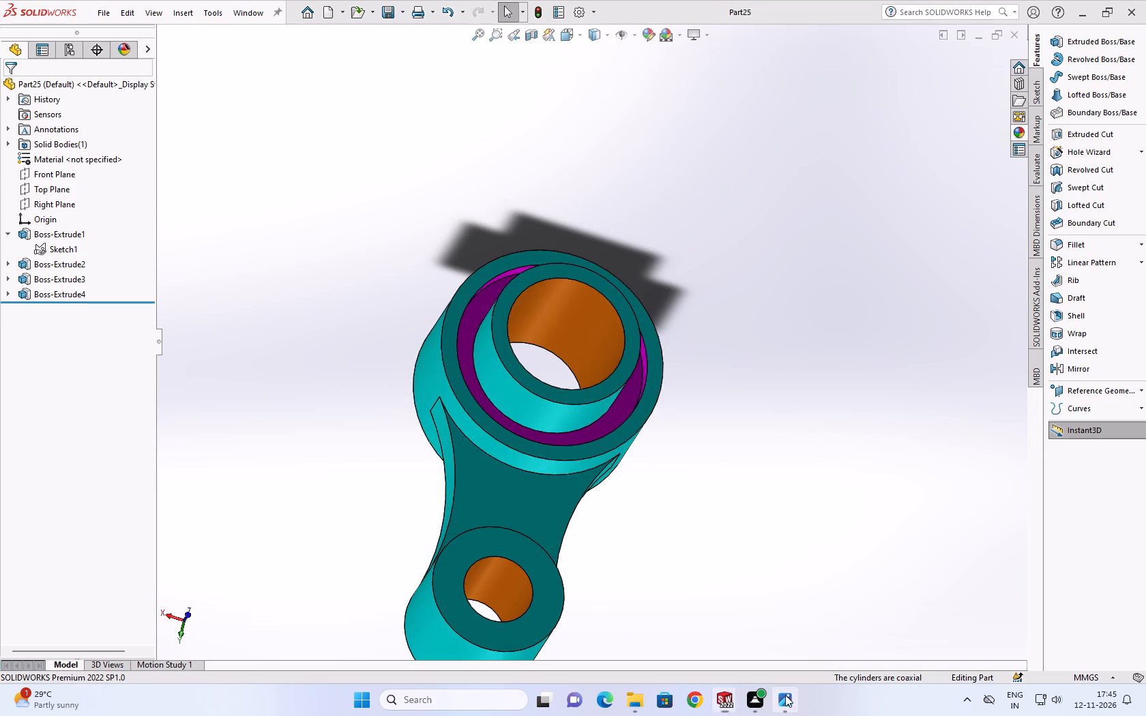
left_click(816, 524)
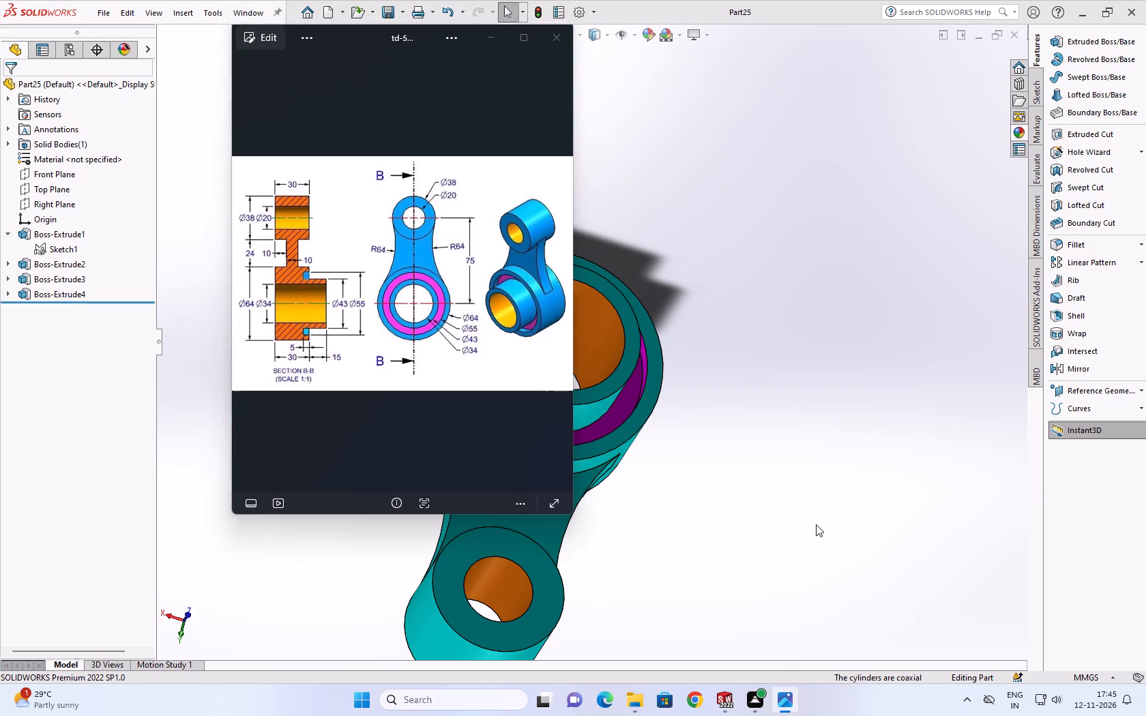
scroll(594, 426, "up", 3)
middle_click_drag(594, 426, 542, 591)
scroll(585, 426, "down", 1)
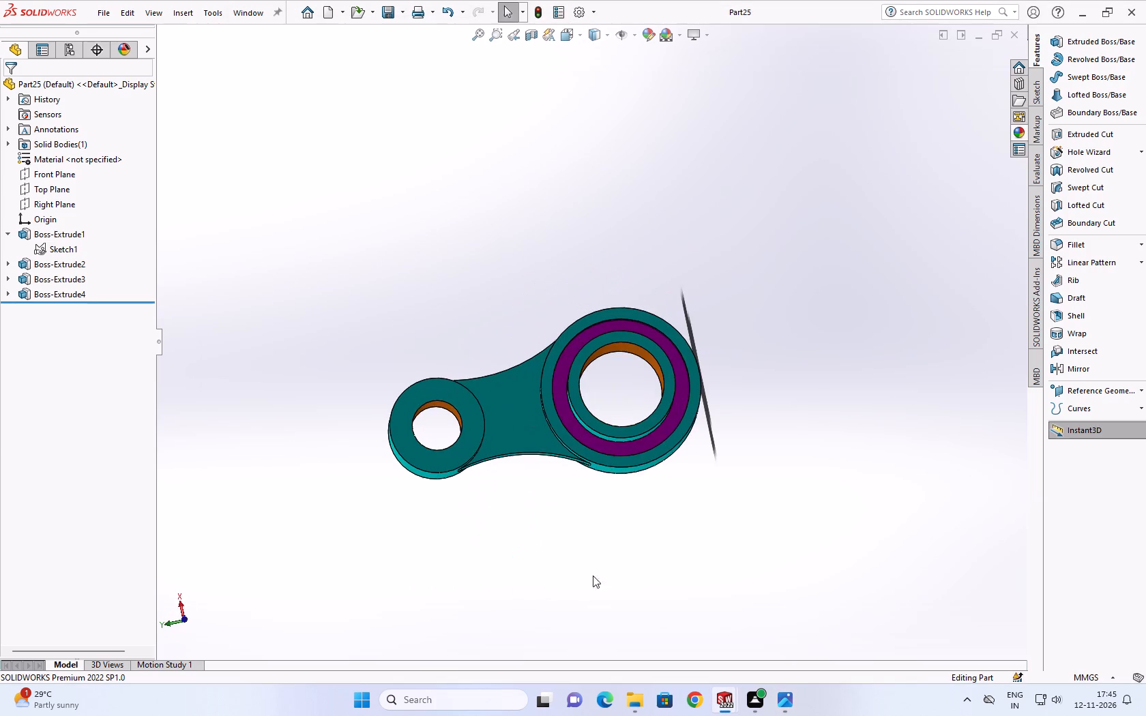
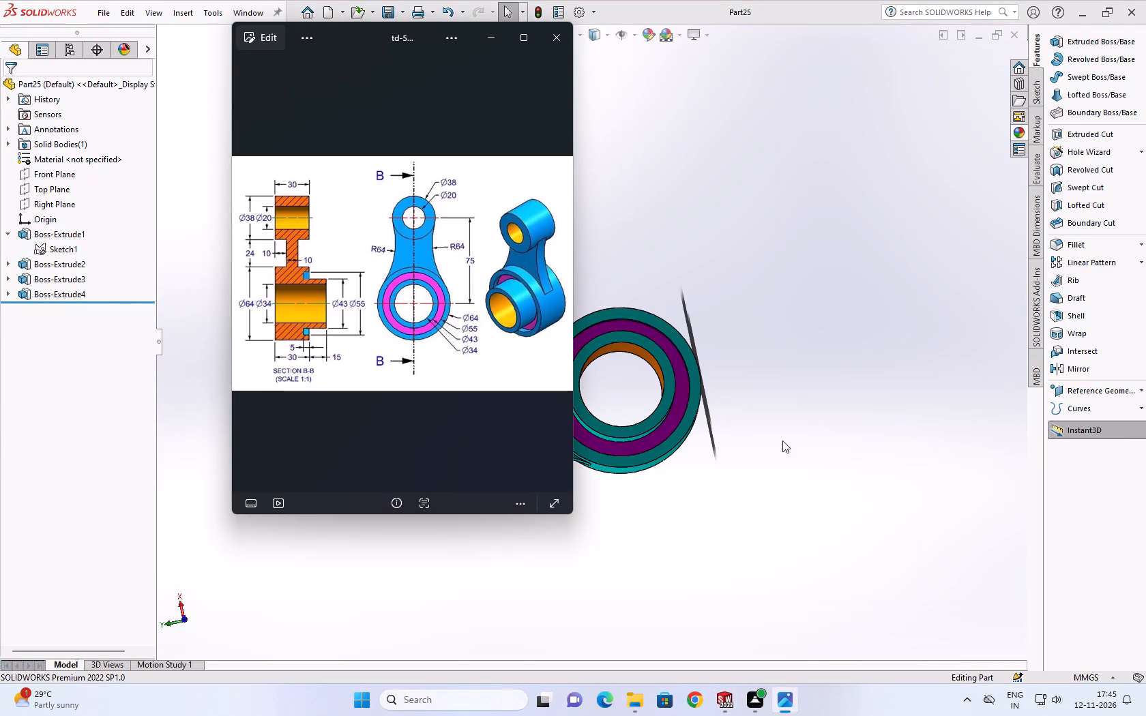
Return from the reference drawing in Photos to the coloured rocker arm model in SOLIDWORKS.
left_click(738, 482)
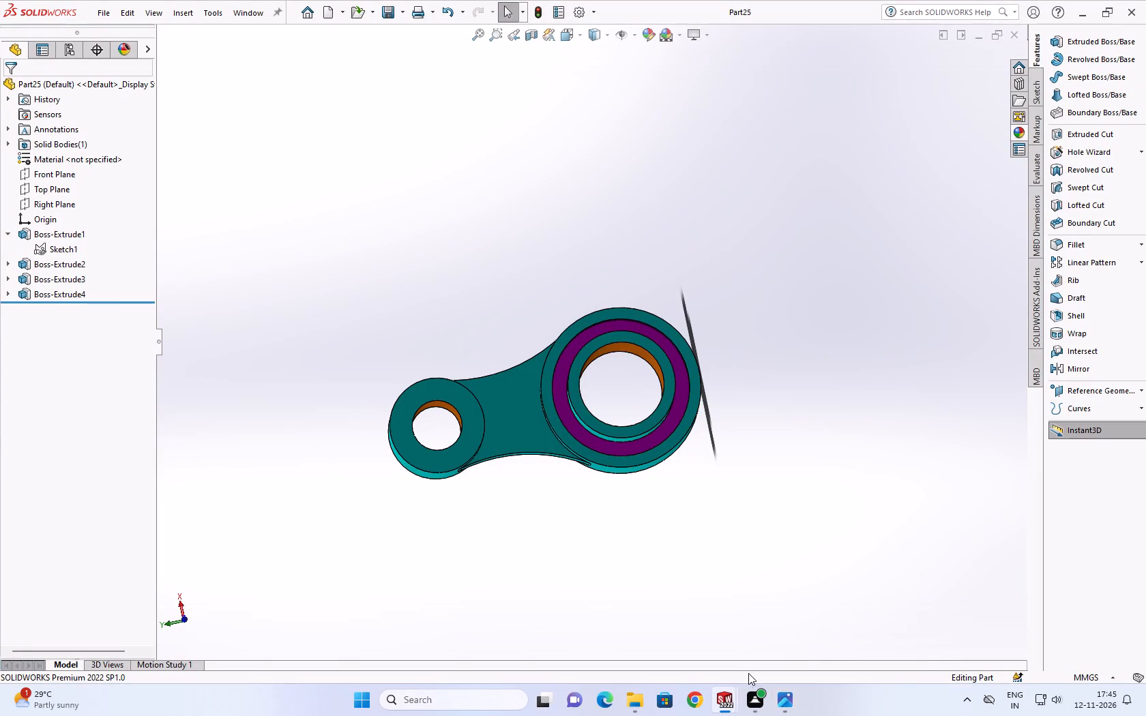